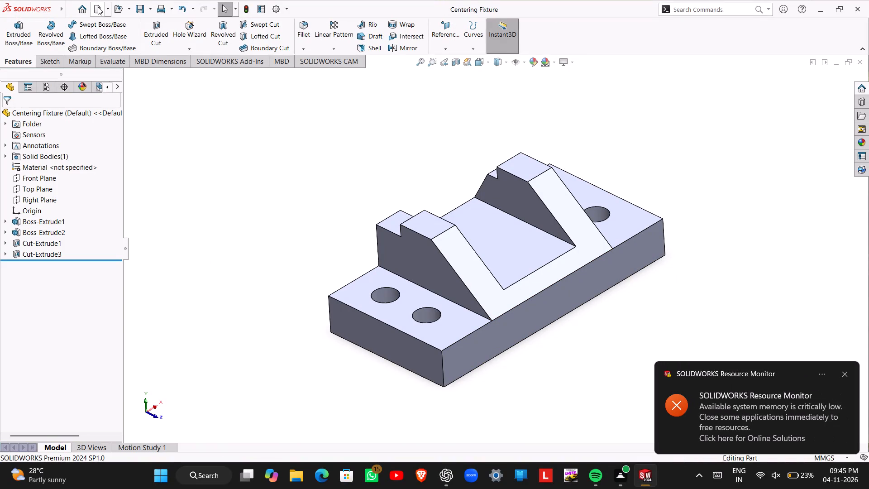
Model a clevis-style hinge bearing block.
Create a new part document.
left_click(98, 7)
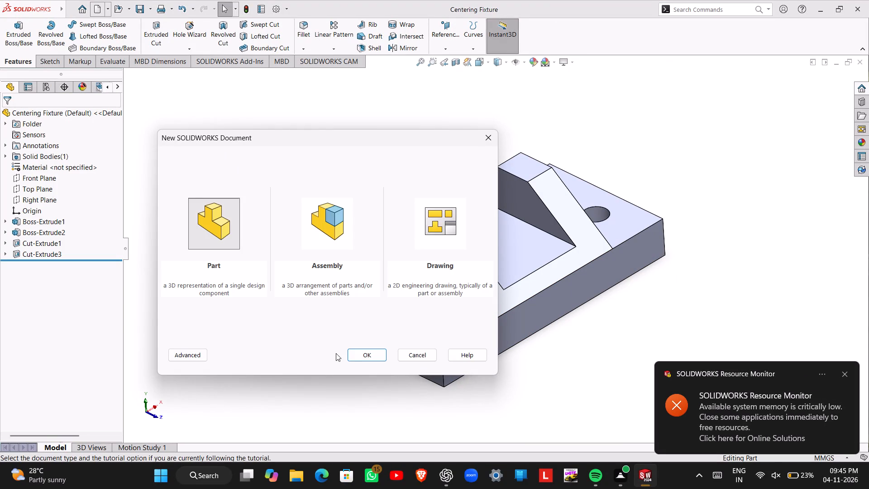
left_click(349, 351)
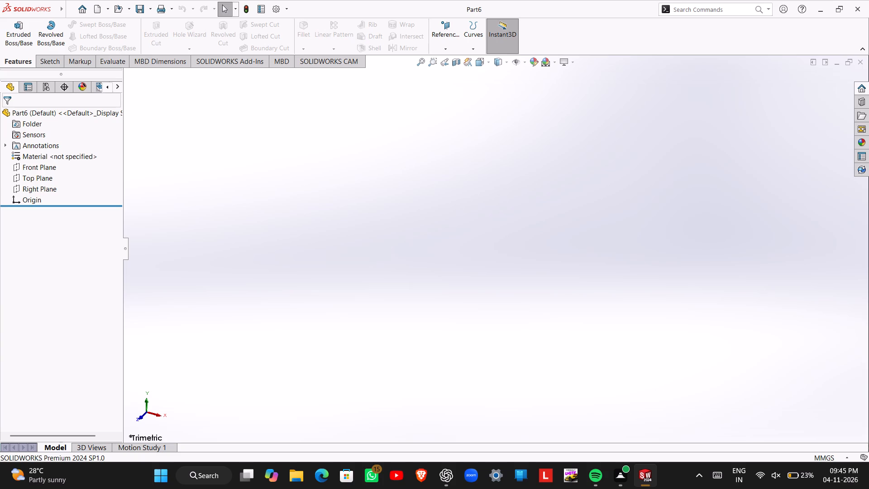
On the Right Plane, sketch a closed profile from the origin: about 45 mm base, 14.5 mm step down, 39 mm far side, and two sloped upper corners.
left_click(53, 186)
left_click(66, 169)
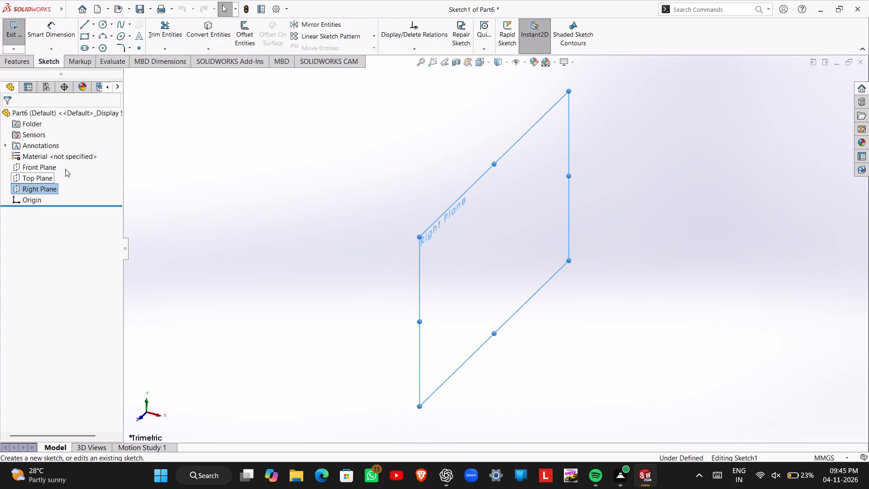
left_click(86, 24)
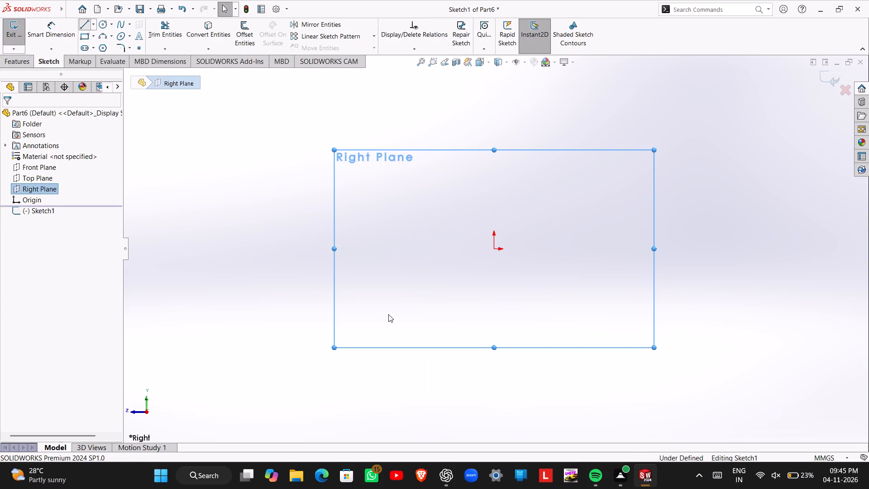
left_click(495, 249)
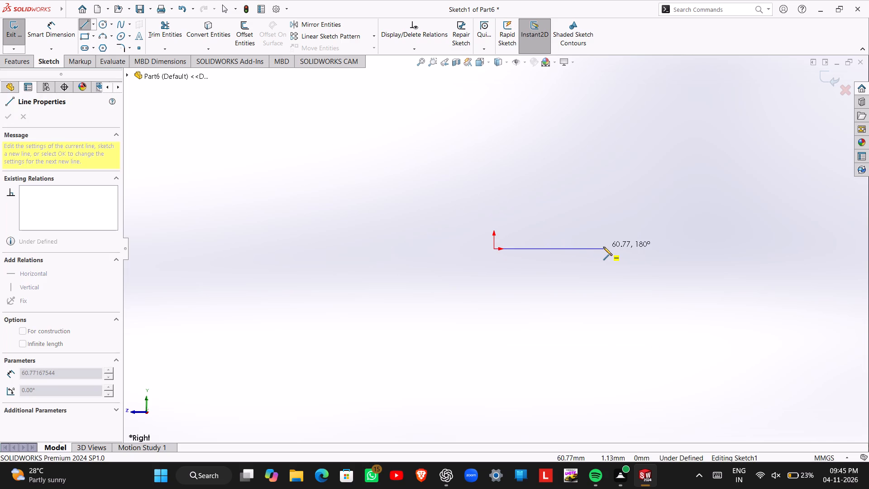
left_click(574, 246)
left_click(572, 275)
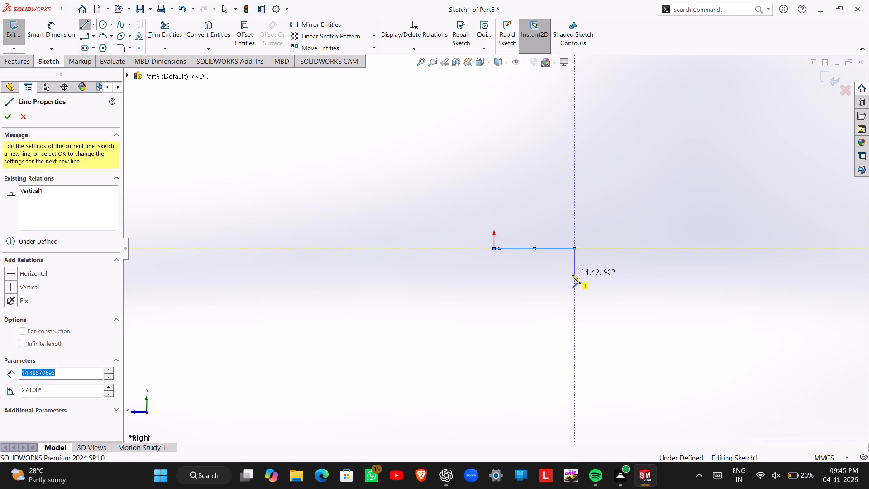
left_click(626, 273)
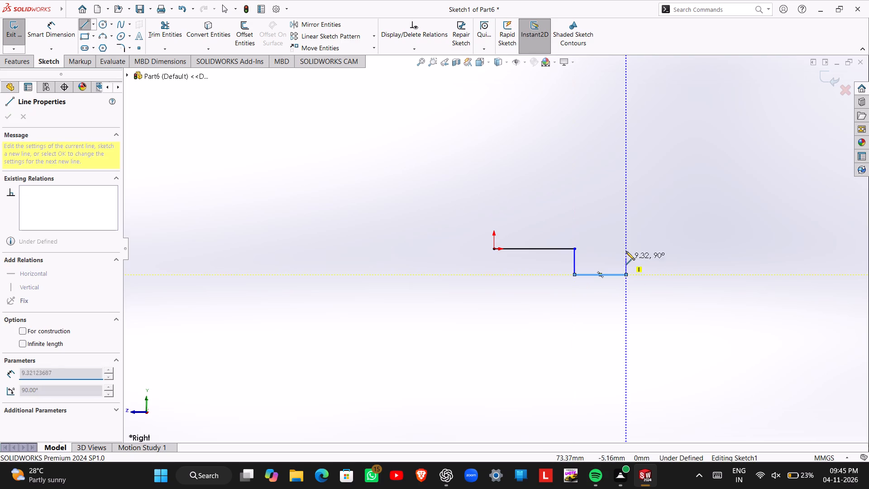
left_click(626, 205)
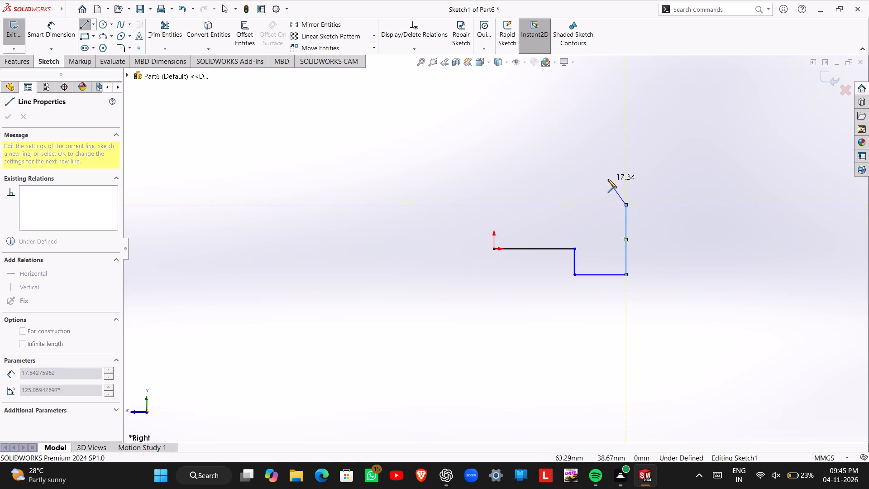
left_click(615, 192)
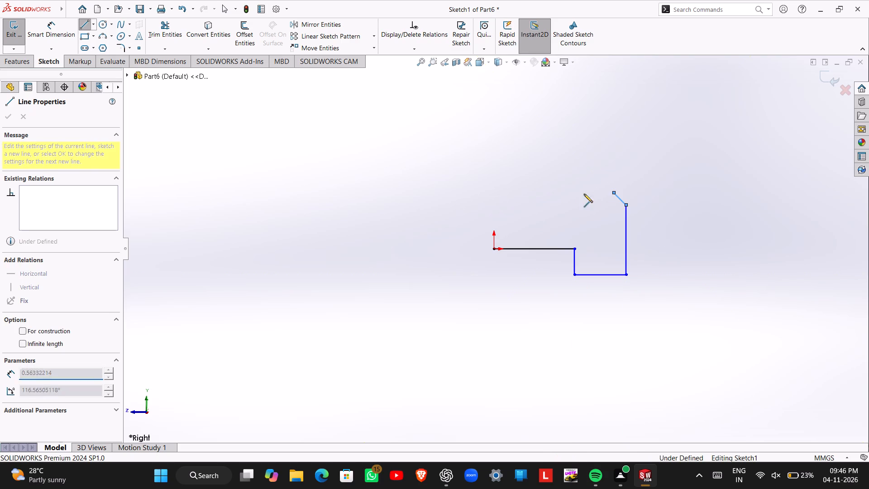
left_click(517, 190)
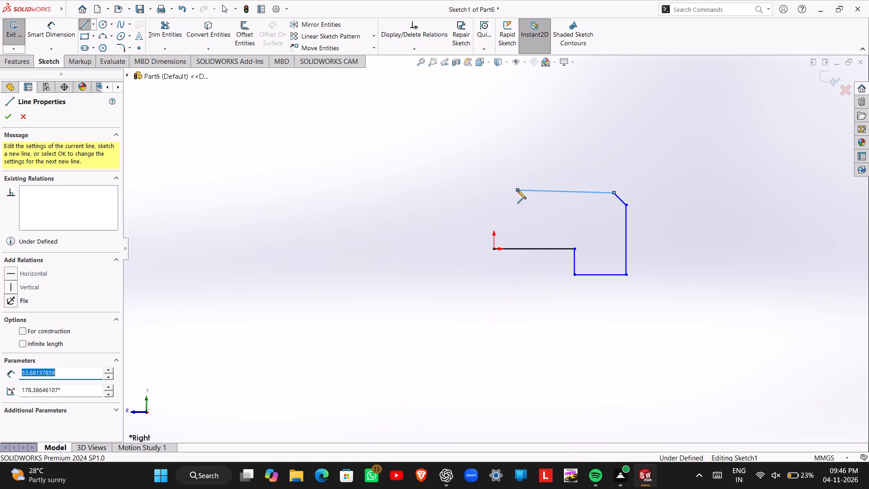
left_click(496, 206)
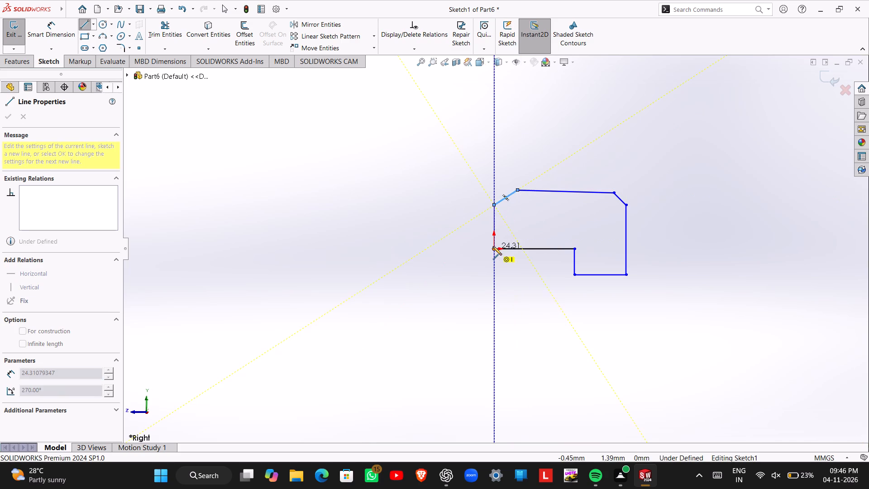
left_click(493, 246)
key("Escape")
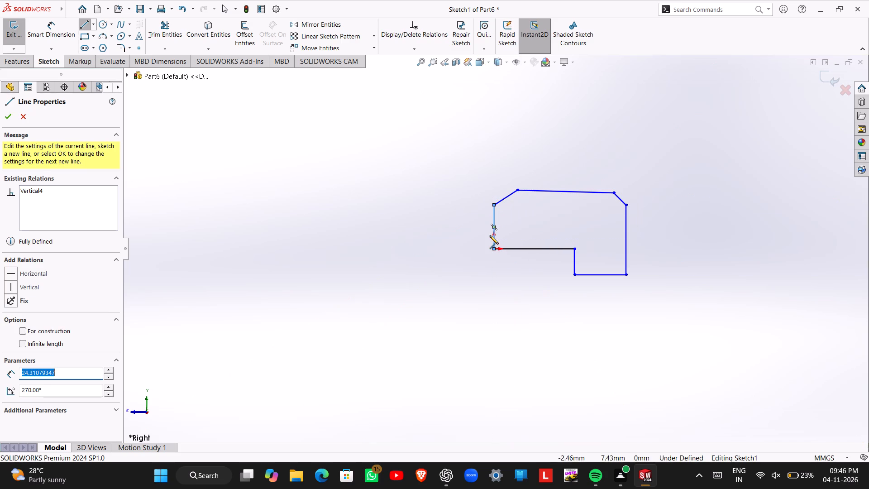
Dimension the profile's overall width from the origin to the far lower corner as 64 mm.
right_click_drag(477, 302, 427, 197)
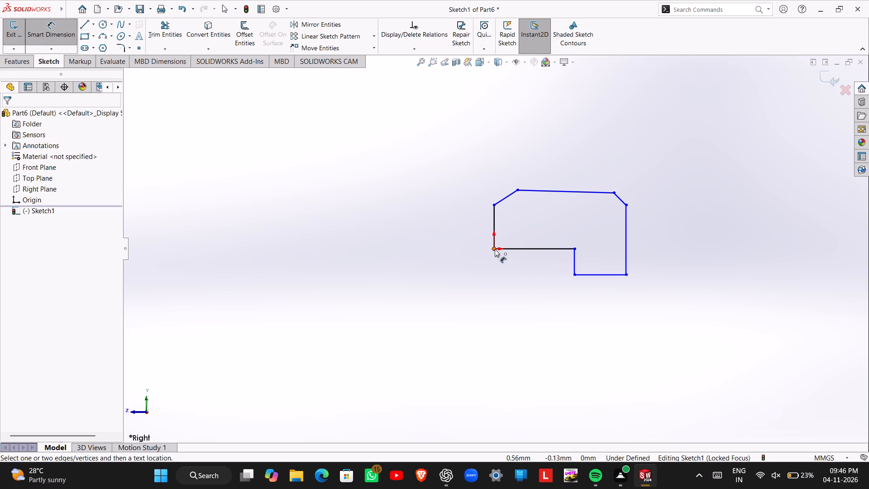
left_click(494, 249)
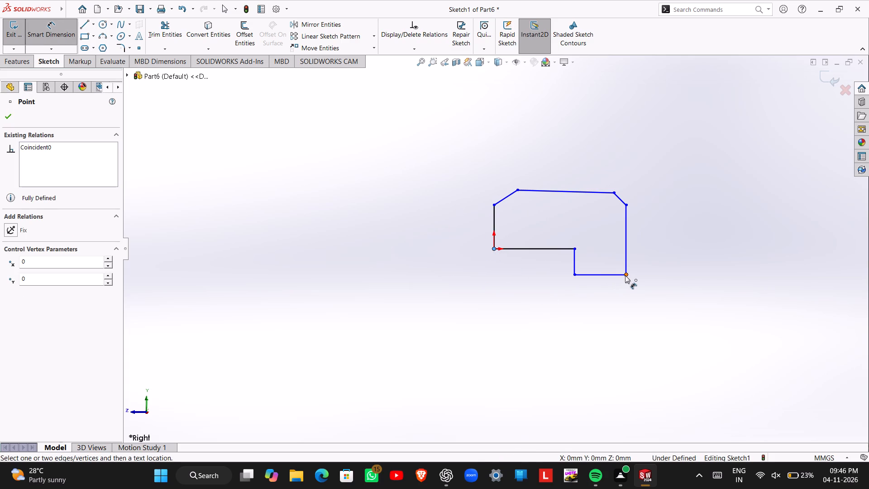
left_click(625, 275)
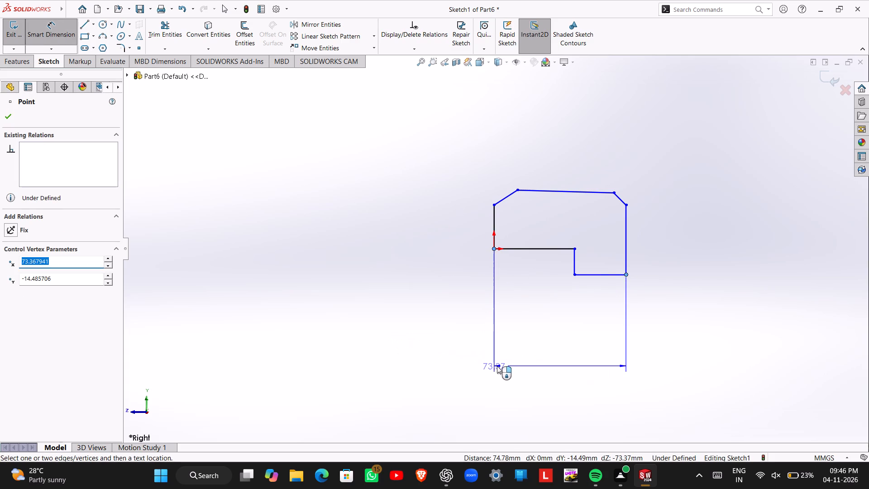
left_click(497, 366)
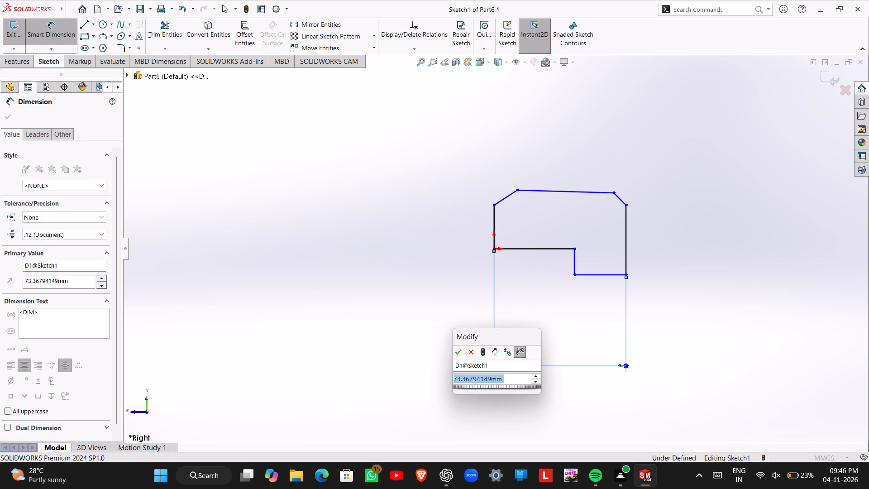
type("64")
key("Return")
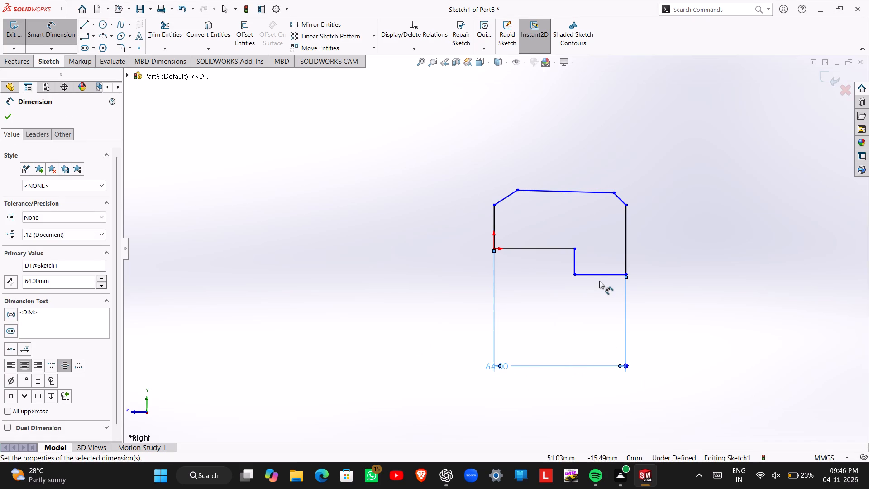
Dimension the horizontal span of the sloped upper corner above the origin as 20 mm.
scroll(599, 278, "up", 2)
scroll(600, 278, "down", 3)
scroll(457, 160, "down", 1)
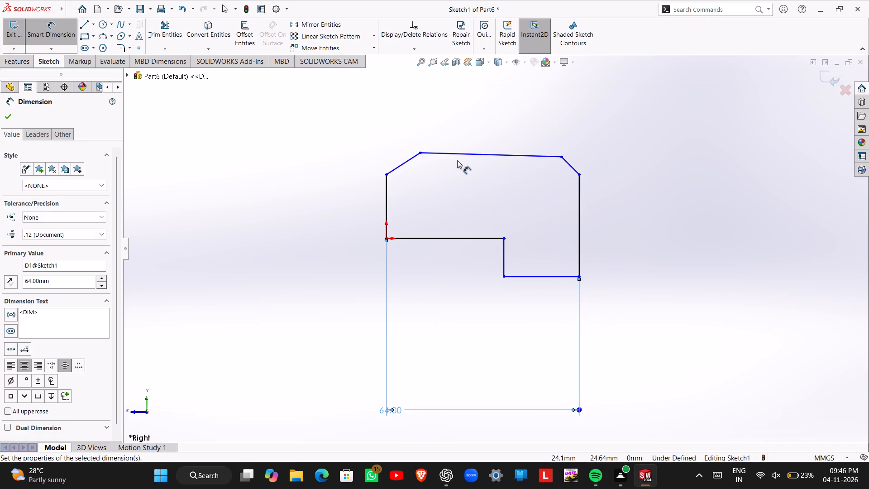
scroll(454, 170, "down", 1)
scroll(491, 226, "up", 1)
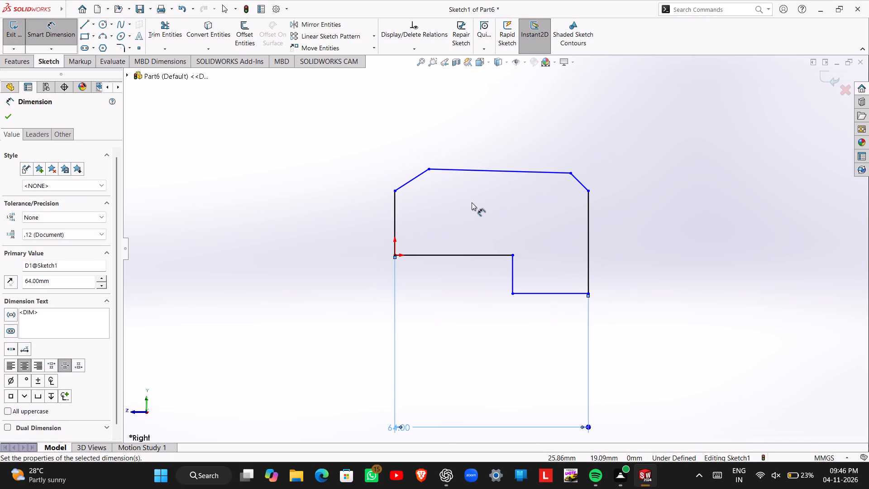
left_click(429, 169)
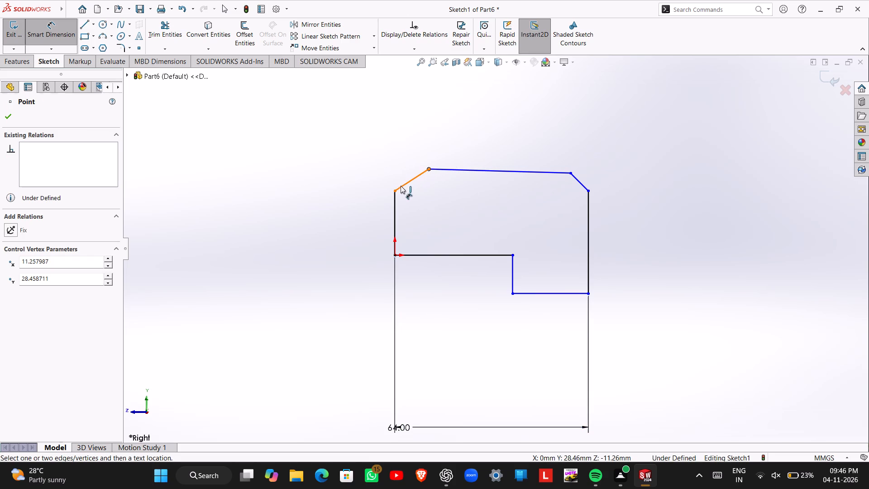
left_click(394, 190)
left_click(406, 128)
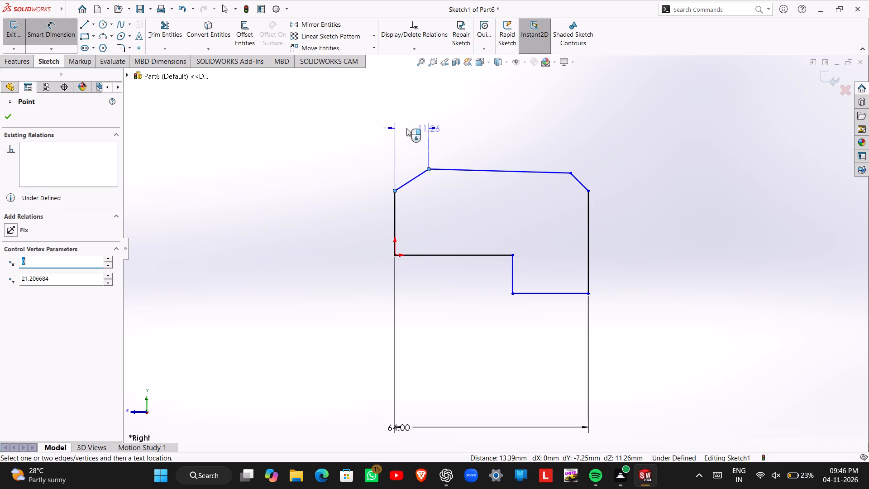
type("20")
key("Return")
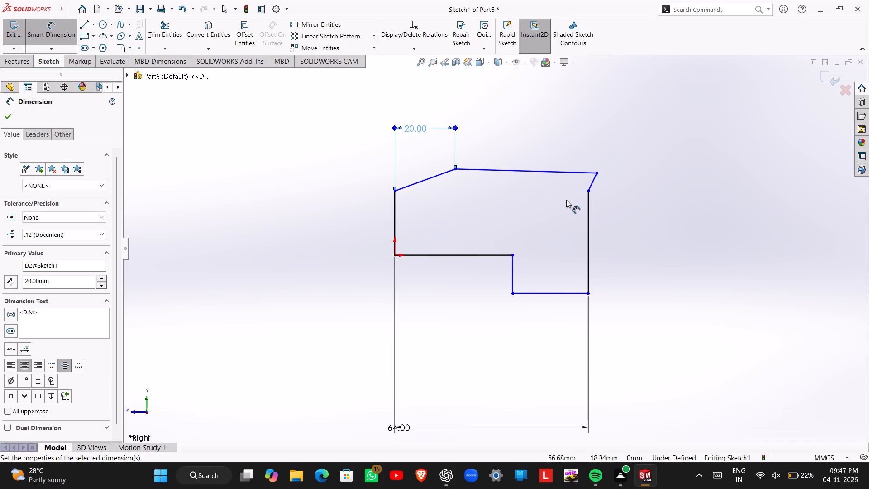
Dimension the profile's lower step with a 12 mm height and a 26 mm bottom width.
left_click(512, 283)
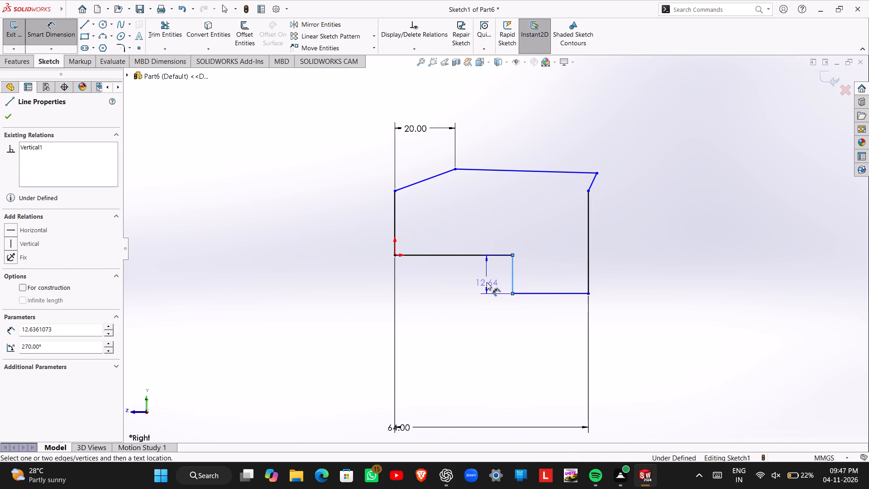
left_click(485, 284)
type("12")
key("Return")
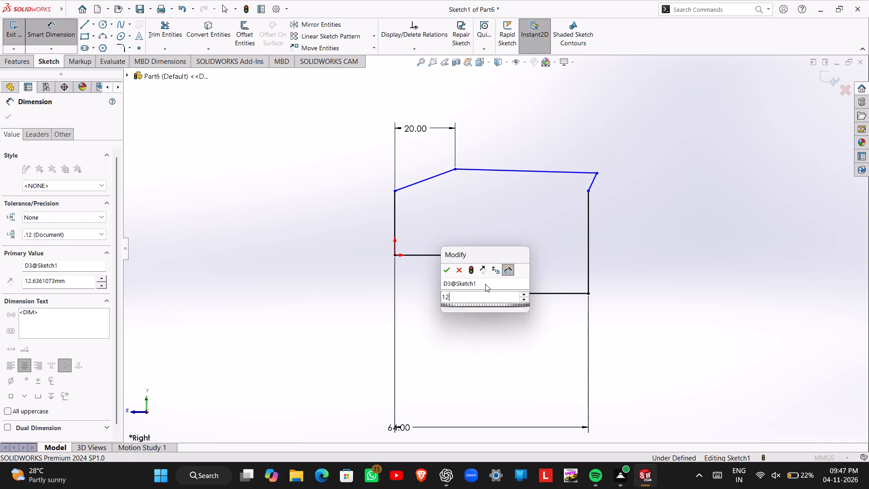
left_click(535, 289)
left_click(534, 331)
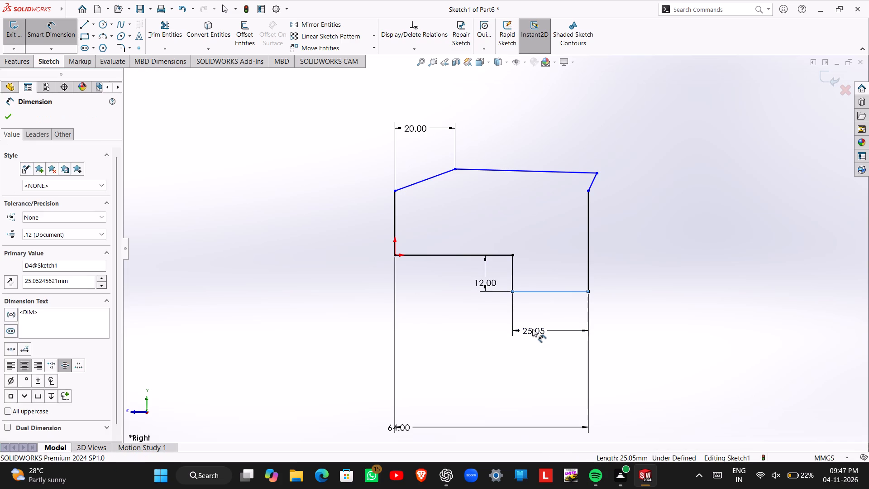
type("26")
key("Return")
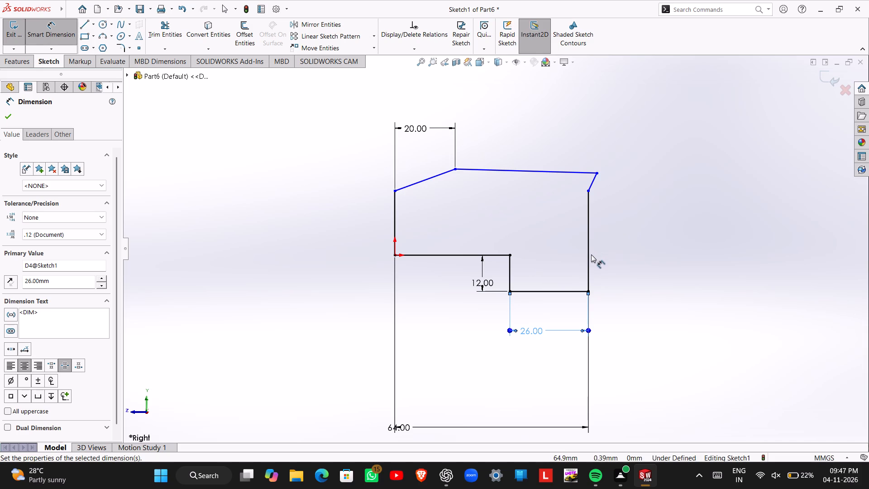
Dimension the vertical distance from the far lower corner to the far end of the top line as 40 mm.
left_click(588, 290)
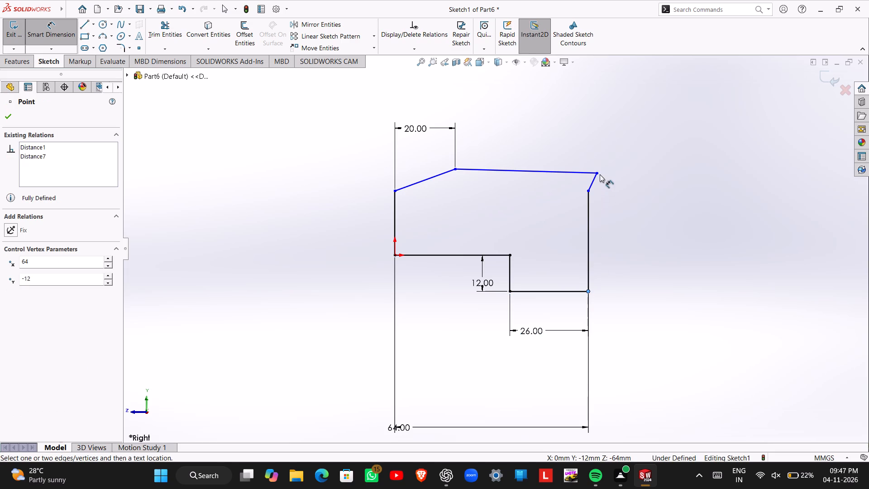
left_click(598, 173)
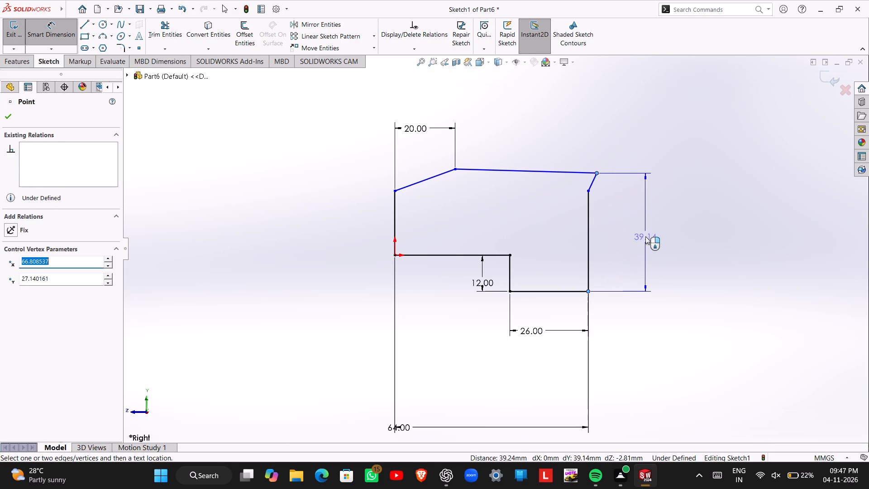
left_click(645, 236)
type("40")
key("Return")
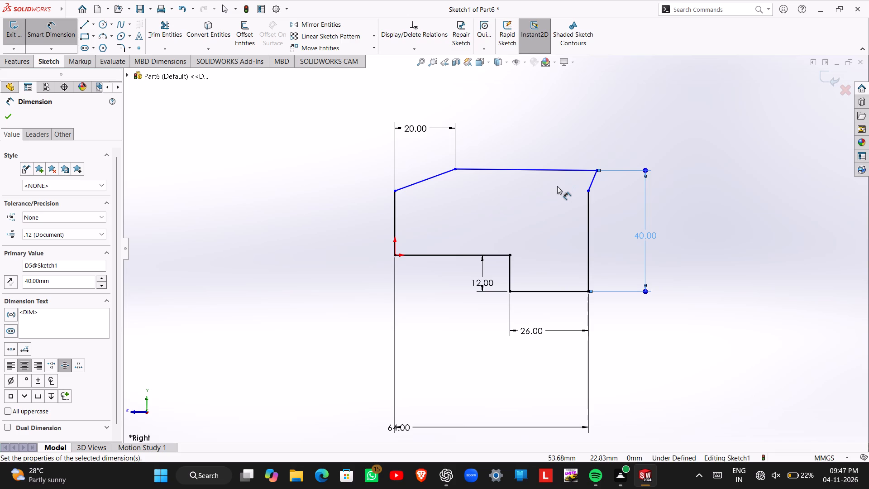
Dimension the horizontal span of the short sloped line at the far upper corner as 6 mm.
left_click(589, 189)
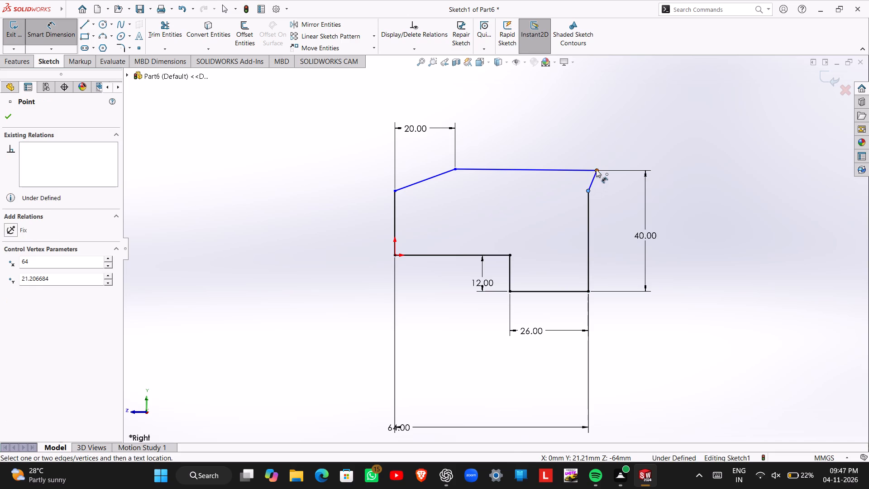
left_click(596, 169)
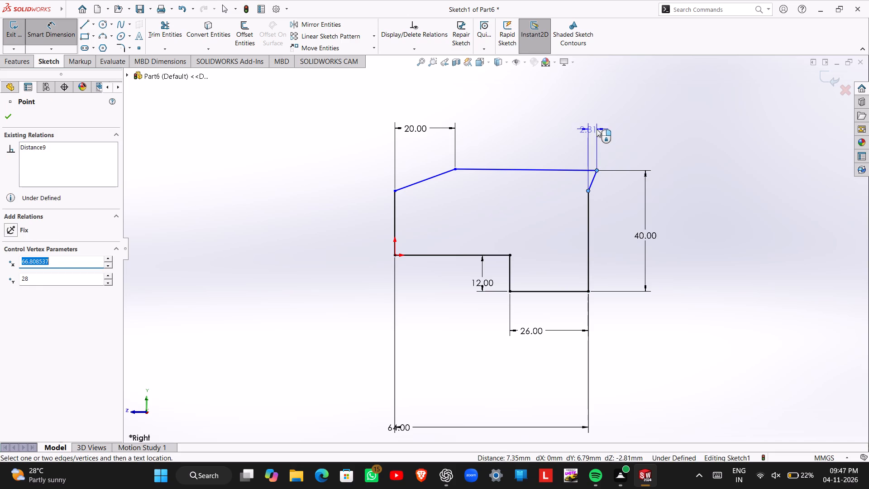
left_click(597, 129)
key("6")
key("Return")
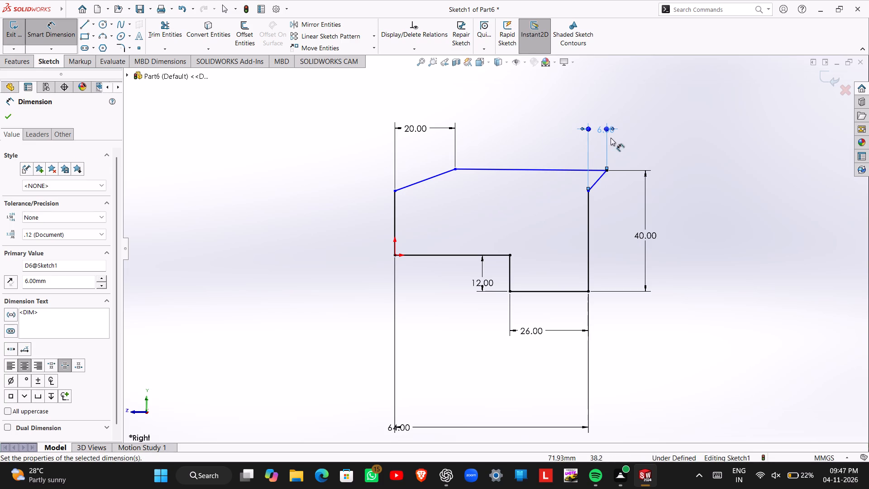
key("Escape")
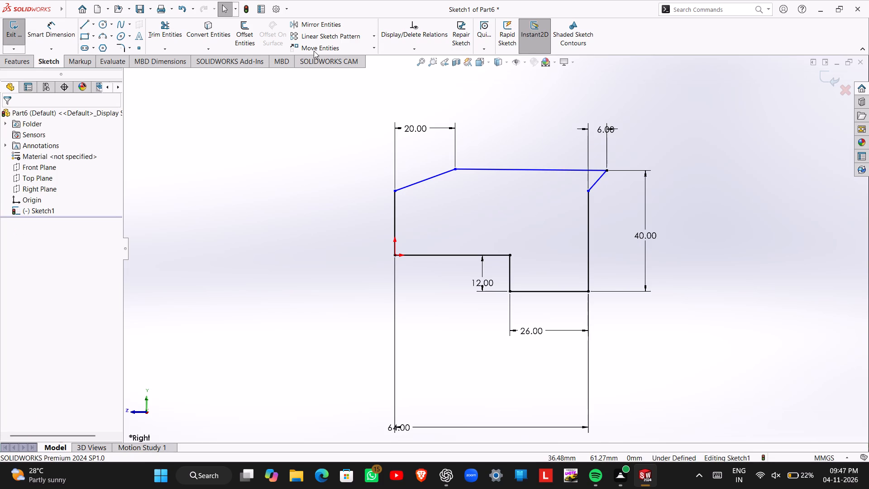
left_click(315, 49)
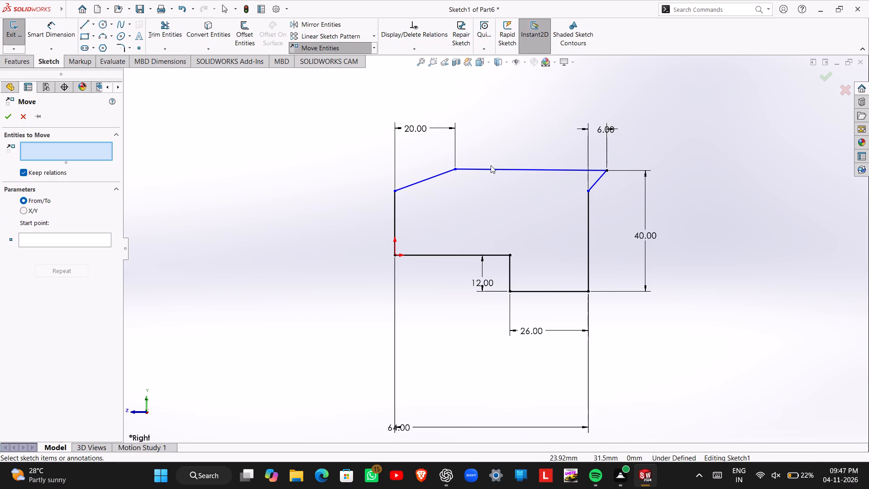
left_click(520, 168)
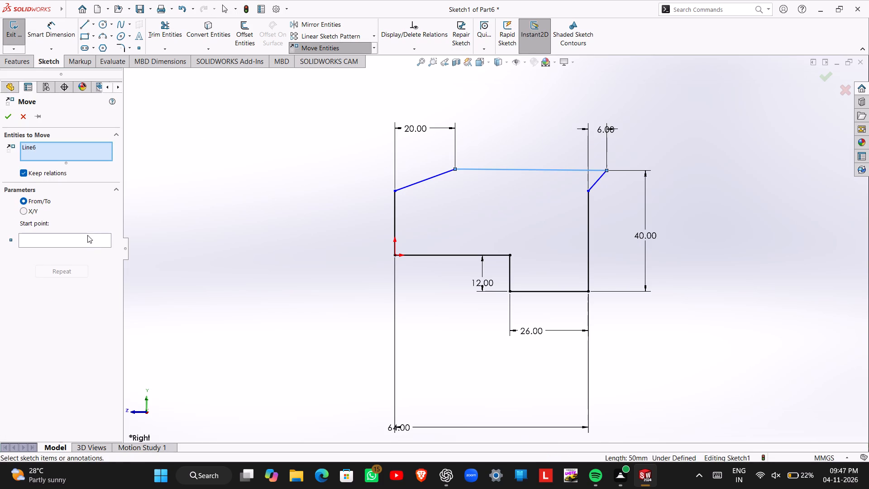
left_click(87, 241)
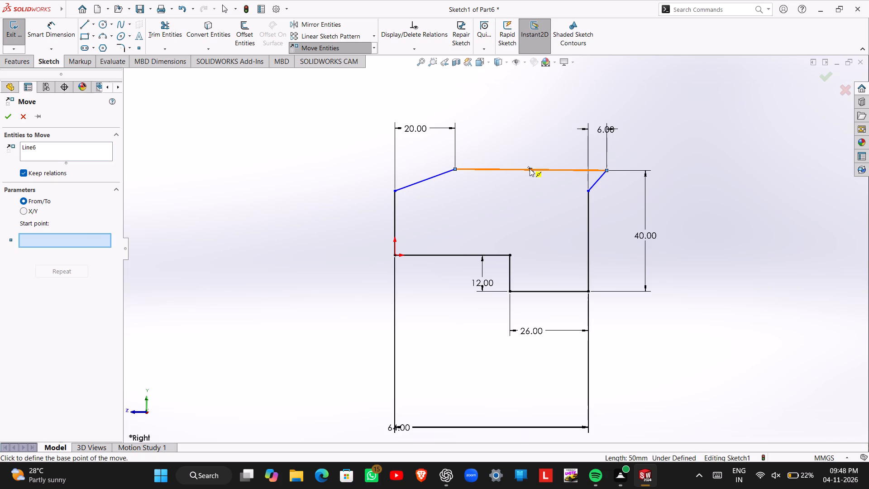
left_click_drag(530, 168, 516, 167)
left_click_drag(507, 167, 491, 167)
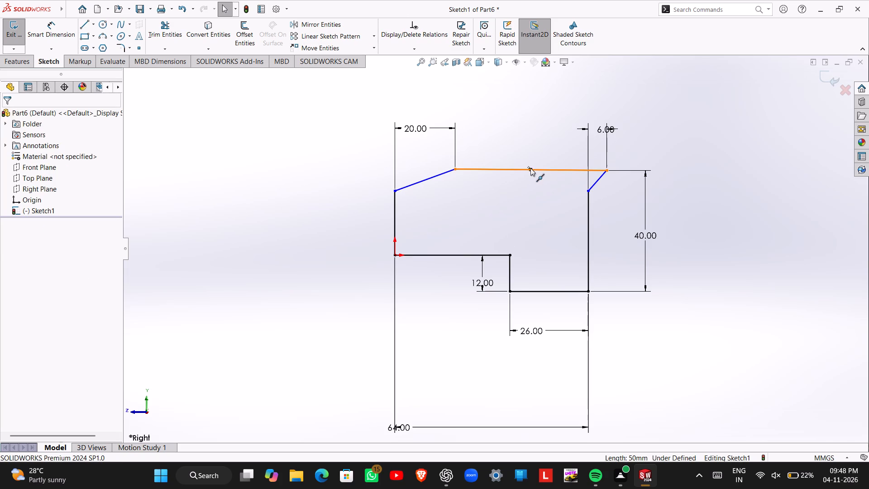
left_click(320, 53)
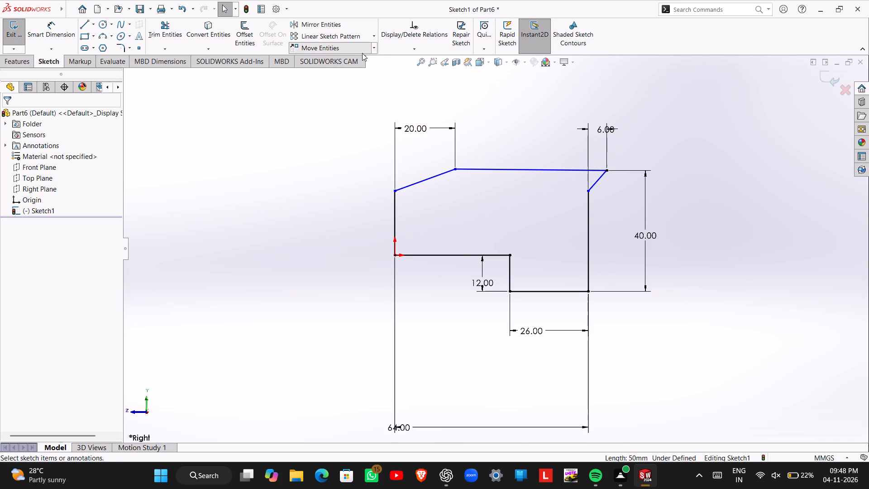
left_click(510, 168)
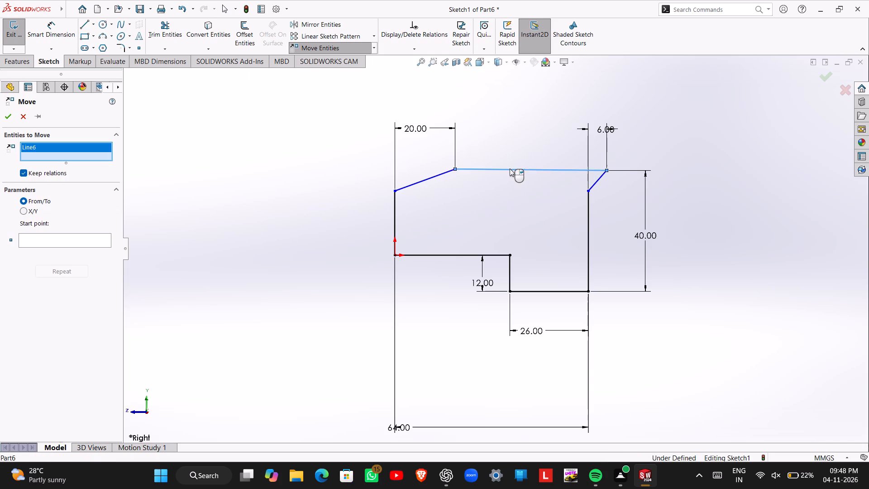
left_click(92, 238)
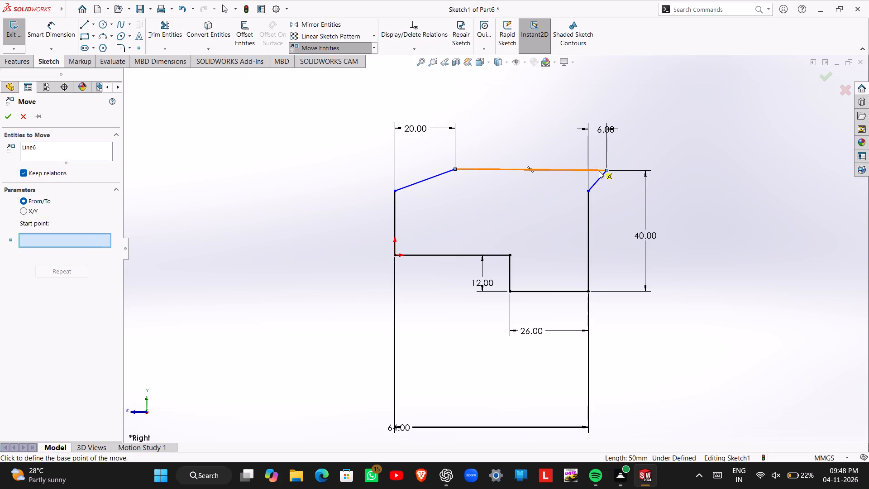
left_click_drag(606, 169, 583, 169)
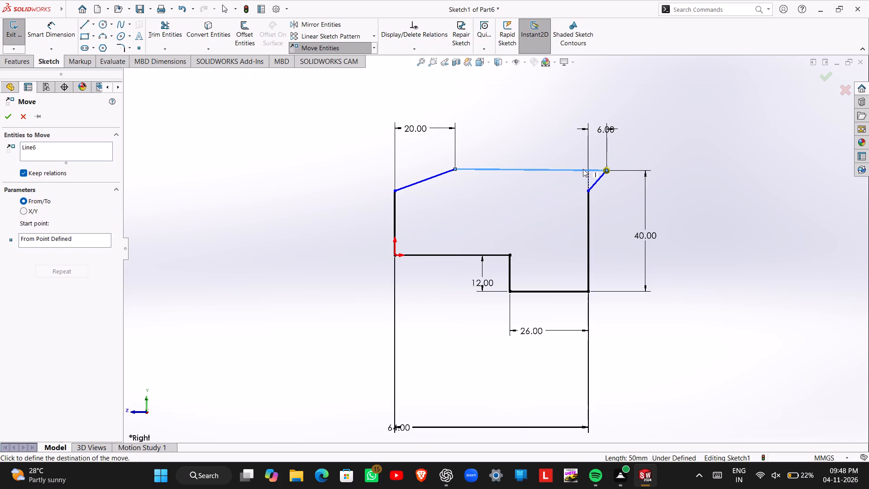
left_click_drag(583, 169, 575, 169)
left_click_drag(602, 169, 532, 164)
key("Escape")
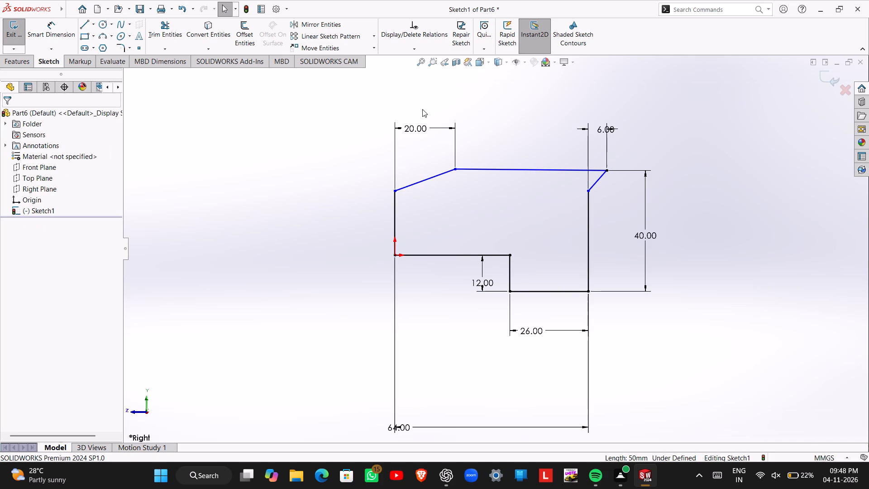
Delete the profile's top line and the short sloped line at the far upper corner, including its associated dimensions.
left_click(537, 169)
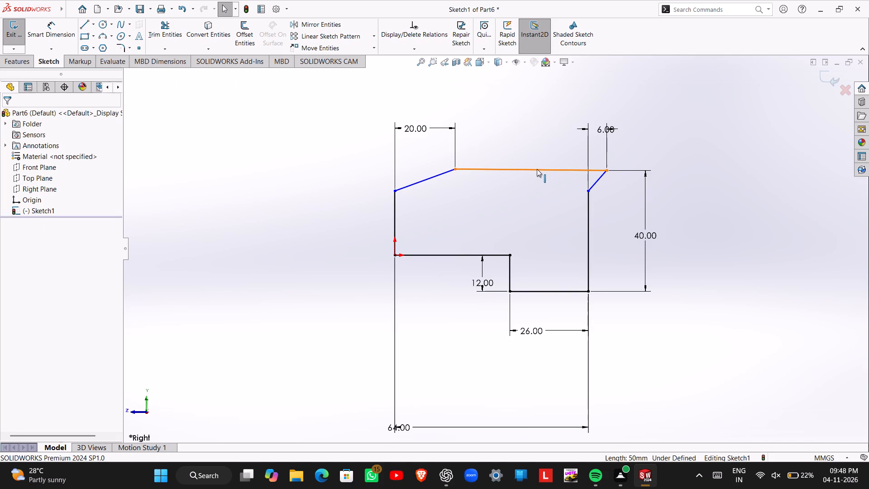
key("Delete")
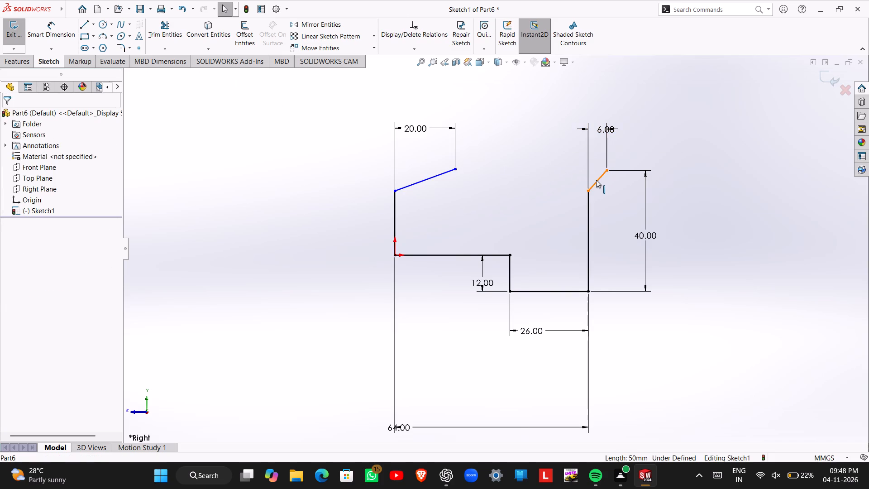
left_click(596, 180)
key("Delete")
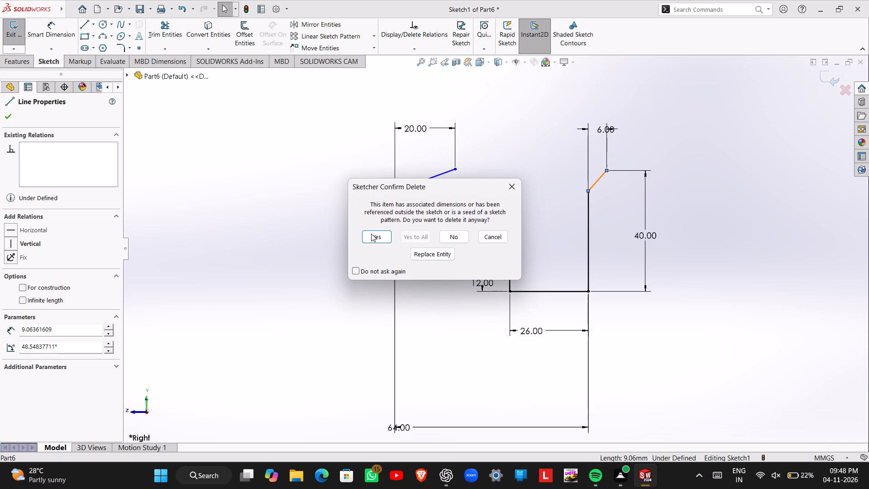
left_click(380, 233)
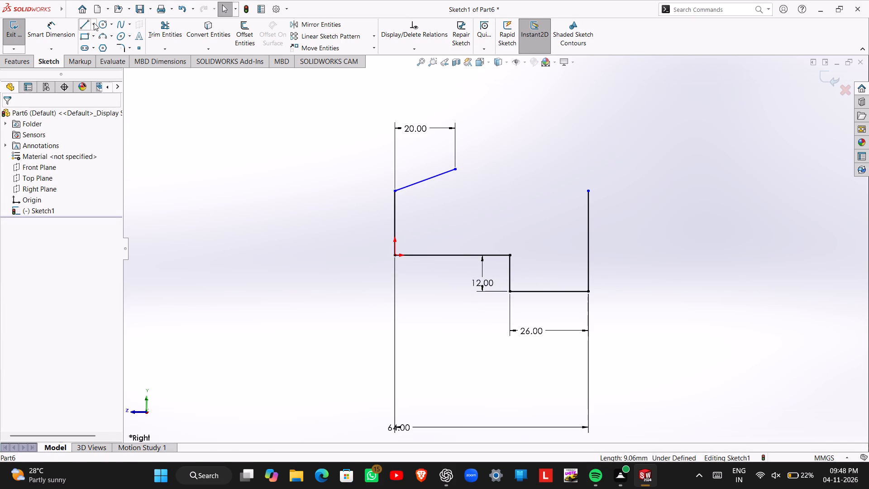
Sketch an inward-sloping line about 9.2 mm long from the far vertical edge's top, and a horizontal line about 38 mm closing the profile.
left_click(85, 24)
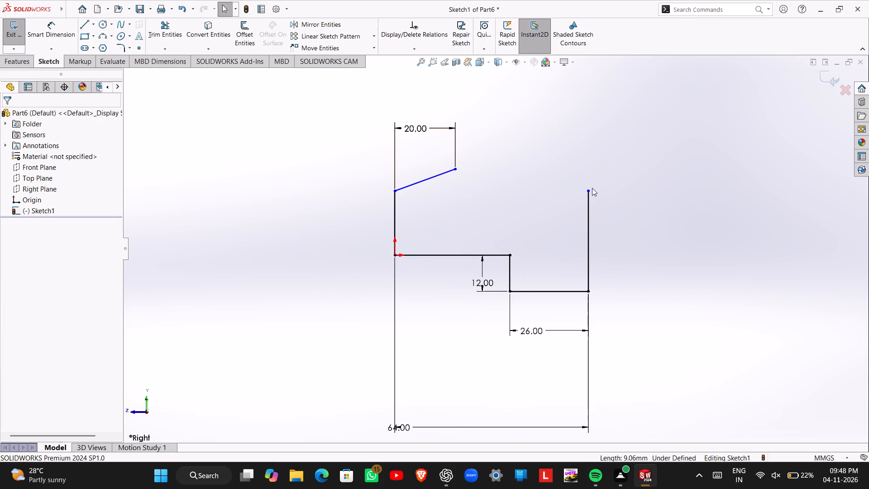
left_click(86, 24)
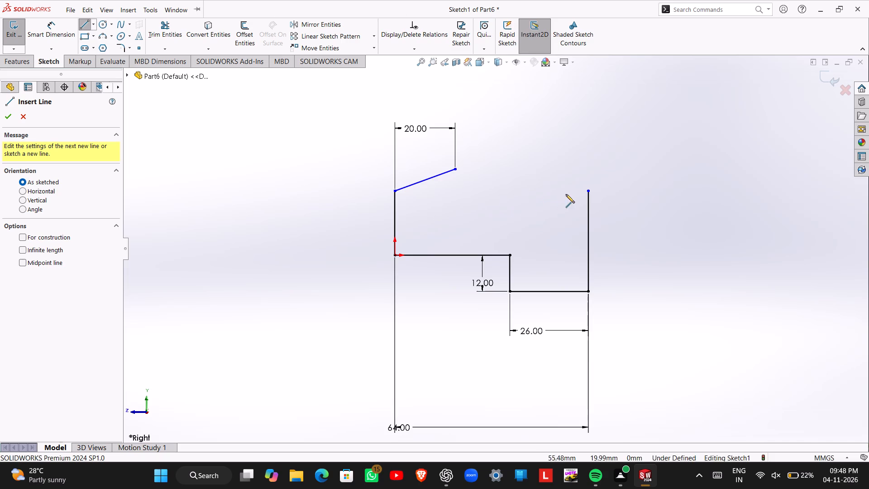
left_click(587, 191)
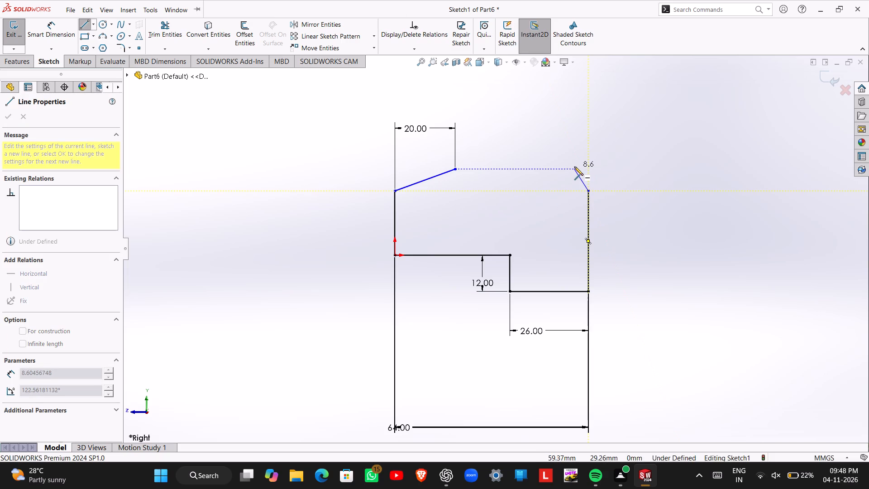
left_click(571, 169)
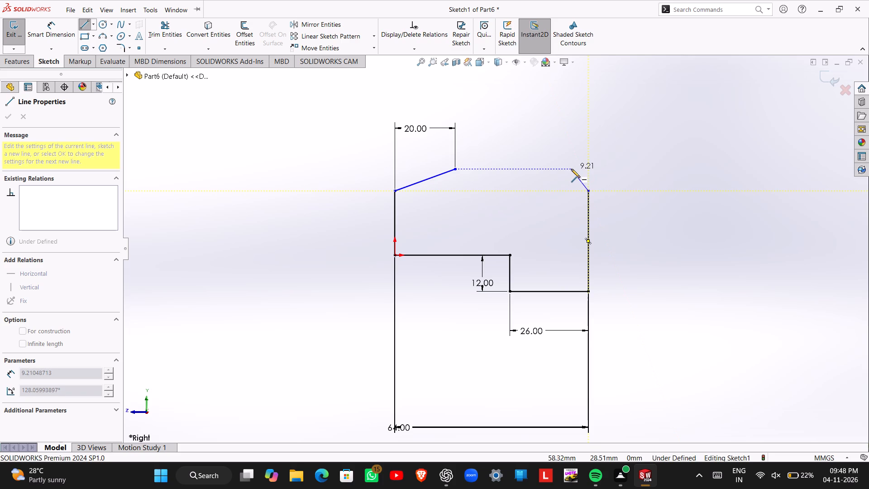
left_click(455, 169)
key("Escape")
Dimension the horizontal span of the new short sloped line at the far upper corner as 6 mm.
right_click_drag(525, 146, 520, 93)
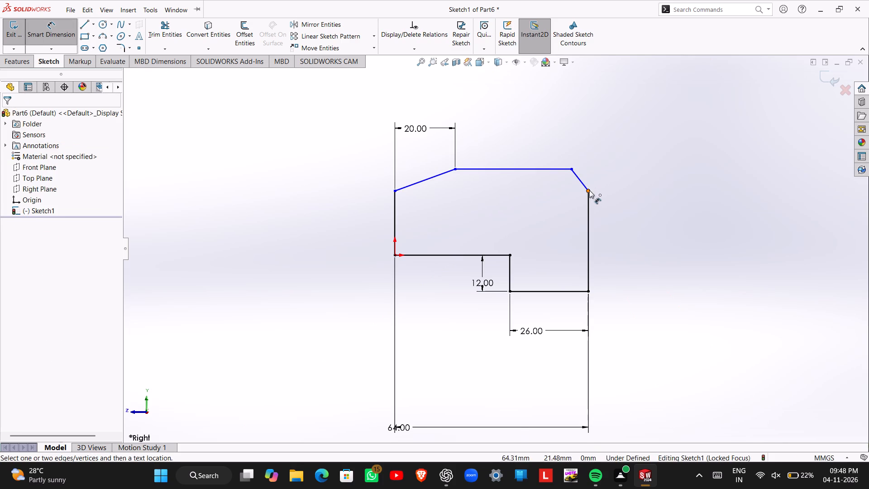
left_click(589, 190)
left_click(571, 167)
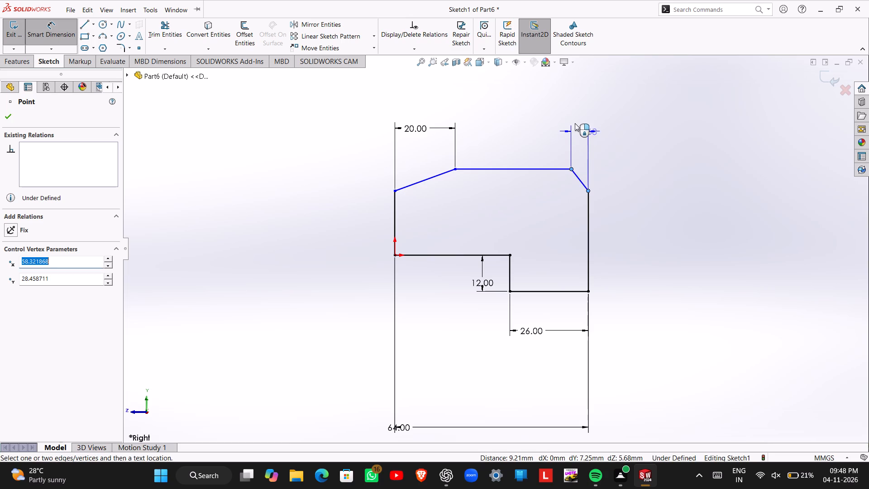
left_click(575, 123)
key("6")
key("Return")
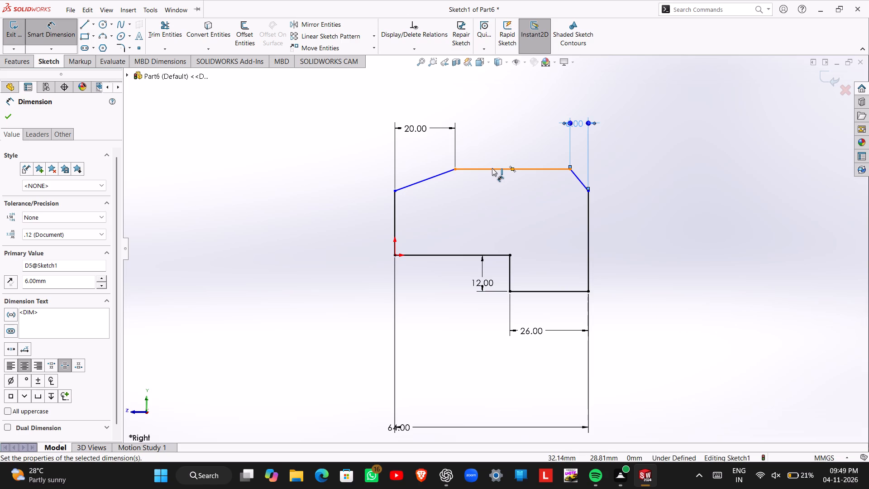
left_click(492, 168)
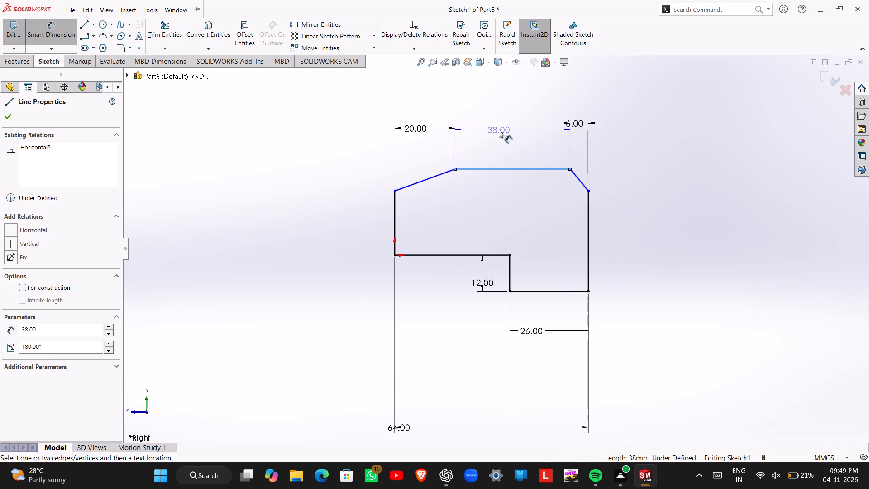
key("Escape")
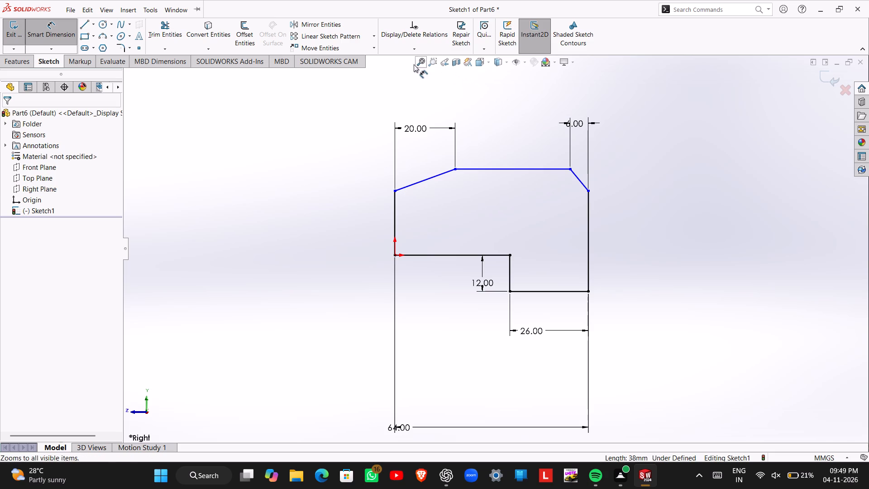
Exit the sketch and extrude the stepped profile as a boss, Mid Plane, with a depth of 85 mm.
left_click(22, 28)
left_click(20, 41)
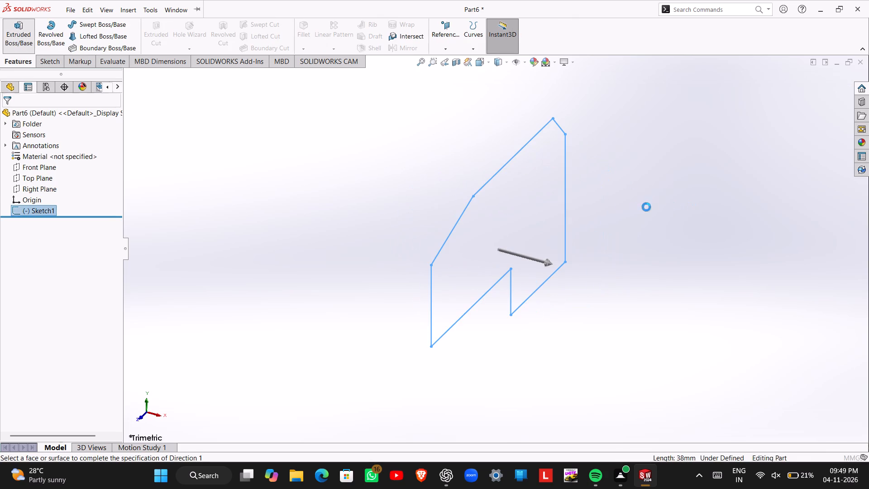
left_click(70, 178)
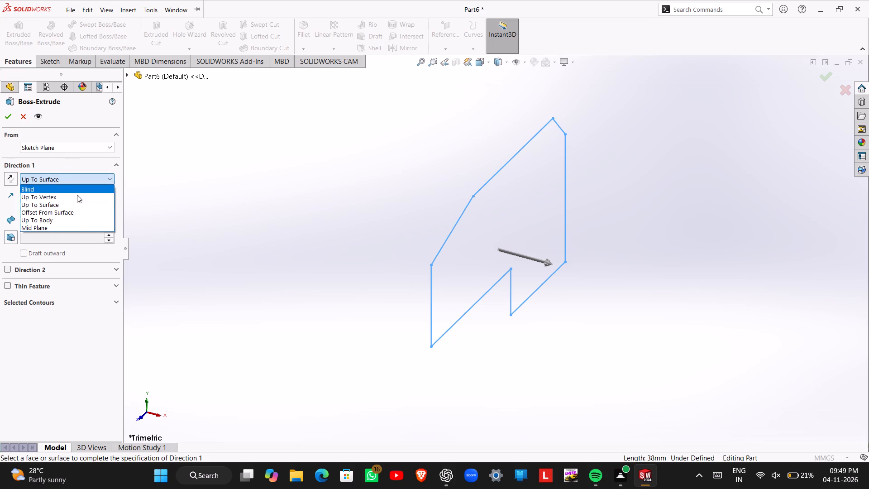
left_click(75, 228)
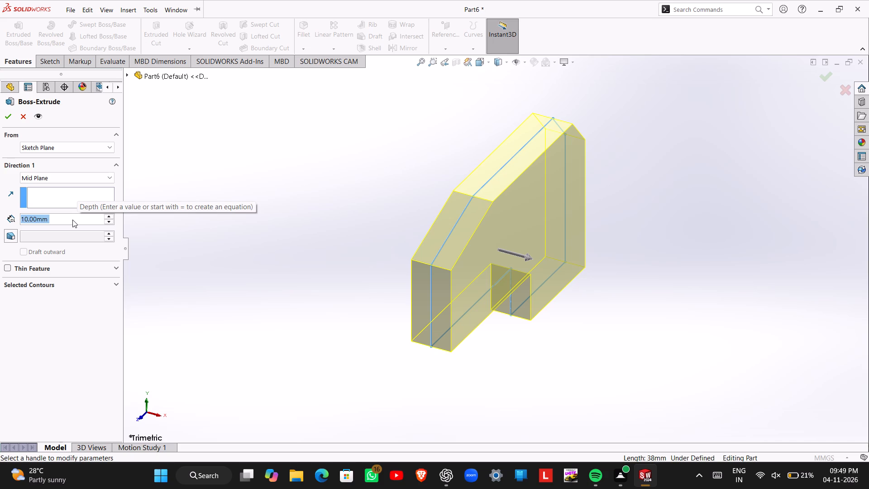
type("85")
key("Return")
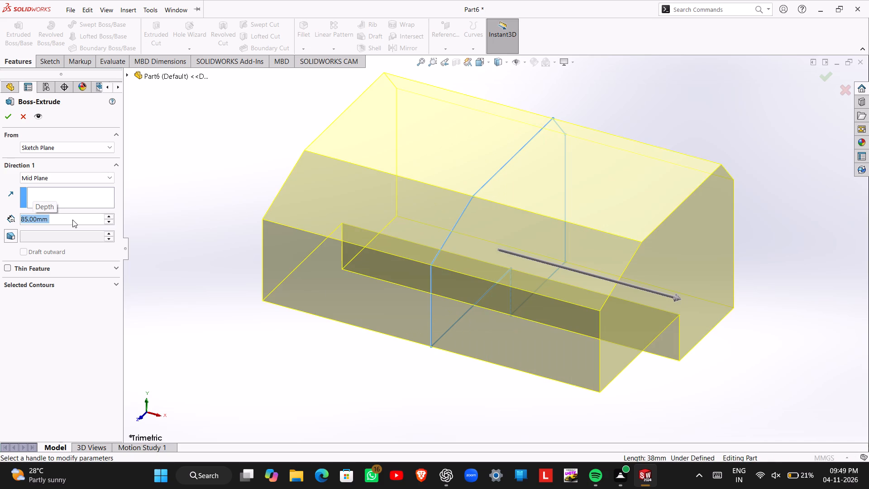
key("Return")
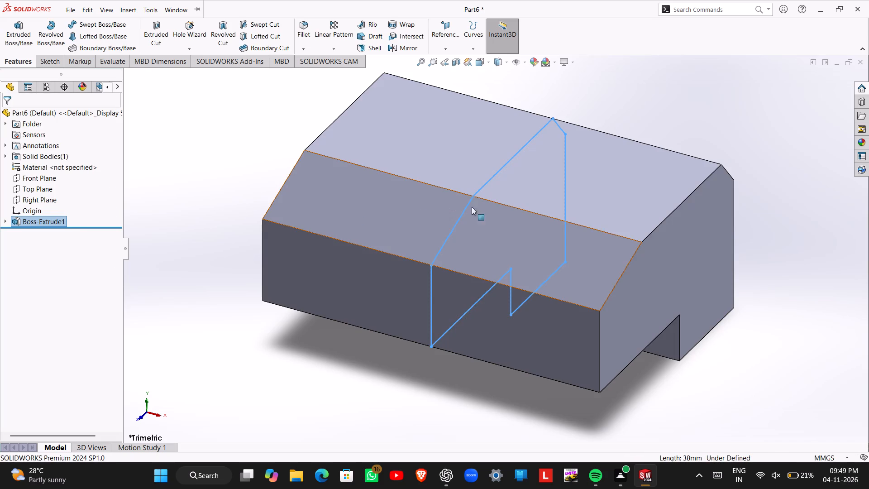
Start a new sketch on the flat top face of the extruded block, leaving nothing selected.
middle_click_drag(649, 226, 595, 204)
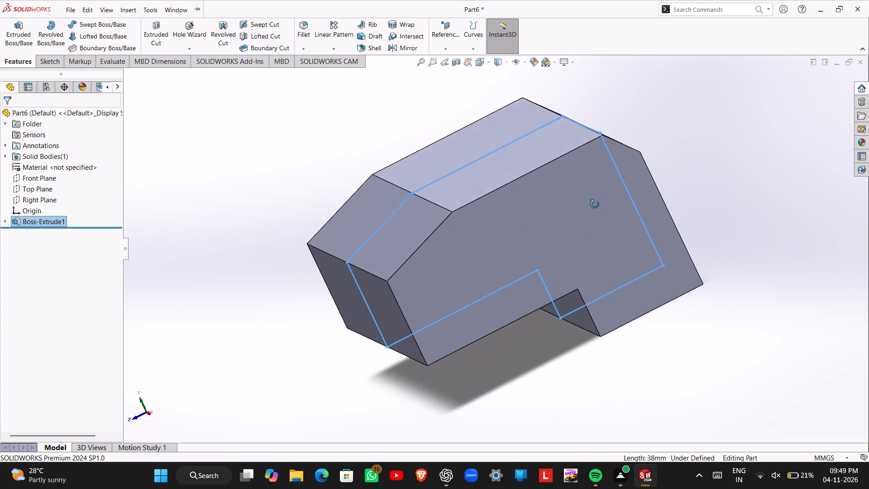
middle_click_drag(595, 204, 594, 198)
middle_click_drag(738, 213, 670, 247)
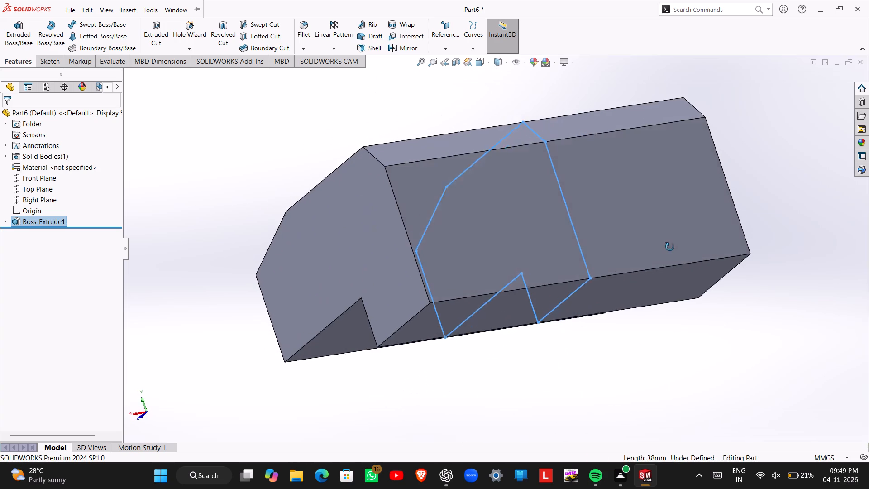
middle_click_drag(670, 247, 724, 236)
left_click(734, 254)
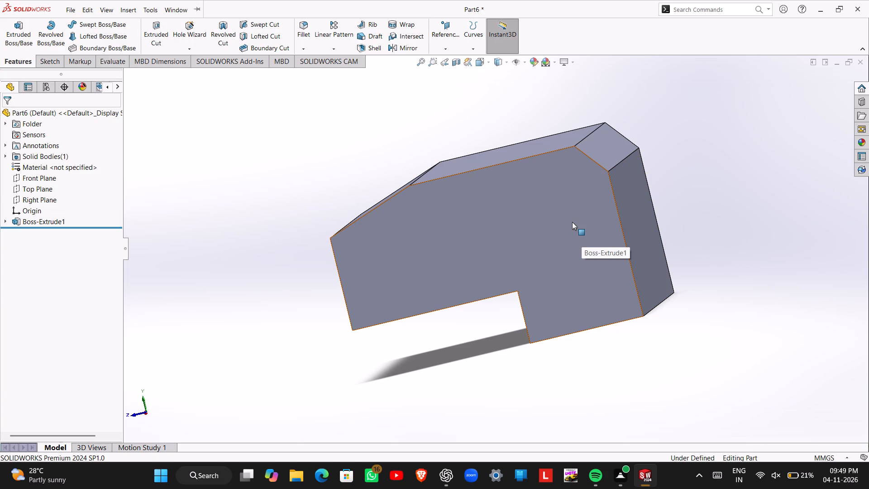
middle_click_drag(572, 222, 642, 231)
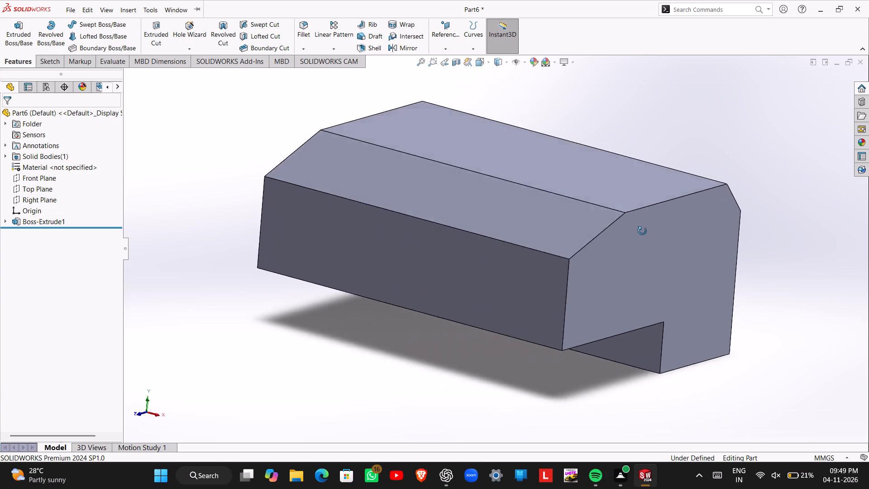
middle_click_drag(642, 231, 681, 335)
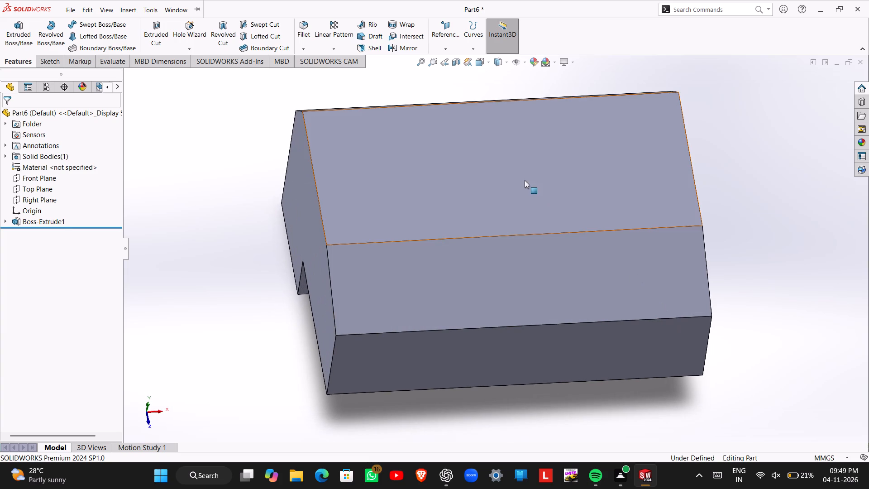
left_click(525, 180)
left_click(567, 153)
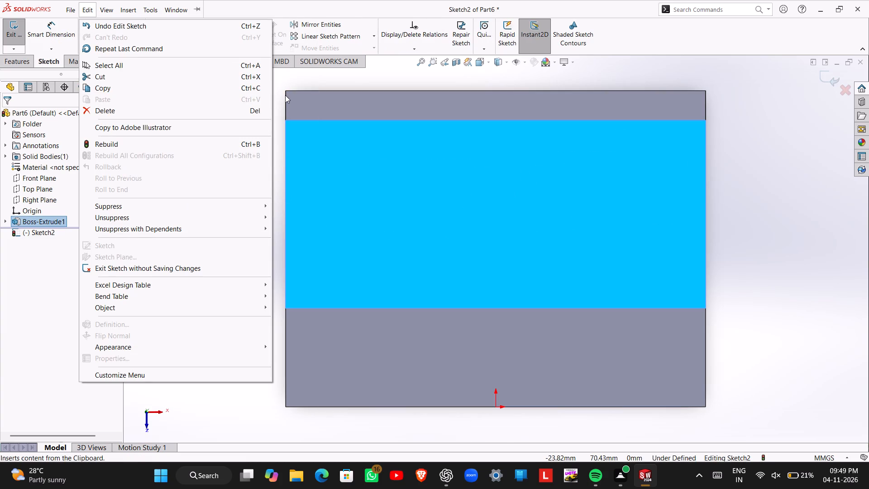
key("Escape")
key("Escape")
left_click(400, 156)
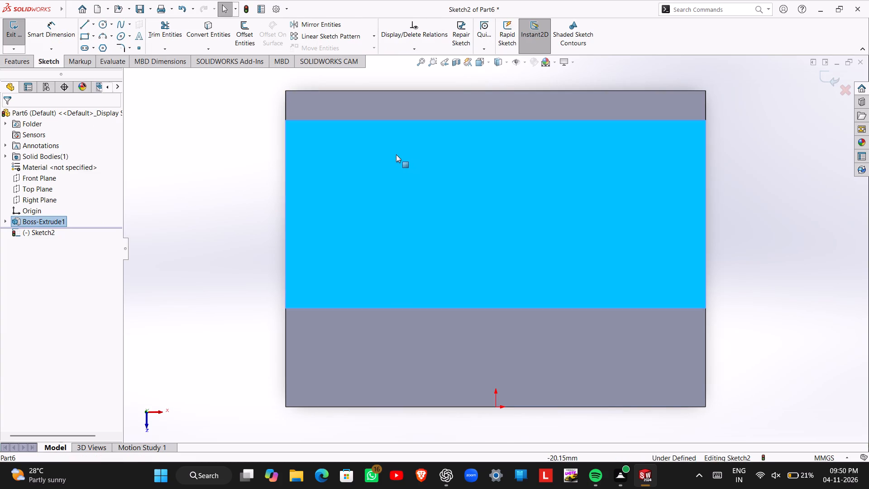
key("Escape")
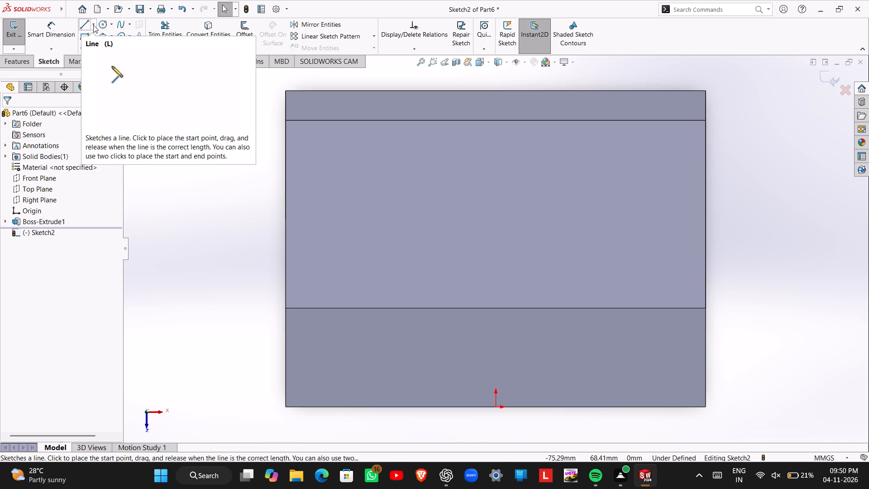
Sketch a vertical construction centerline 64 mm long from the midpoint of the block's far edge to the origin.
left_click(93, 25)
left_click(107, 49)
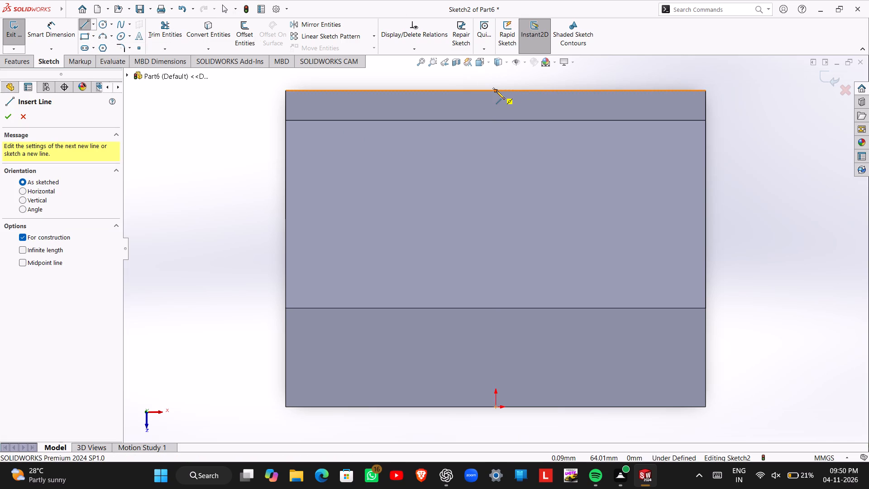
left_click(496, 91)
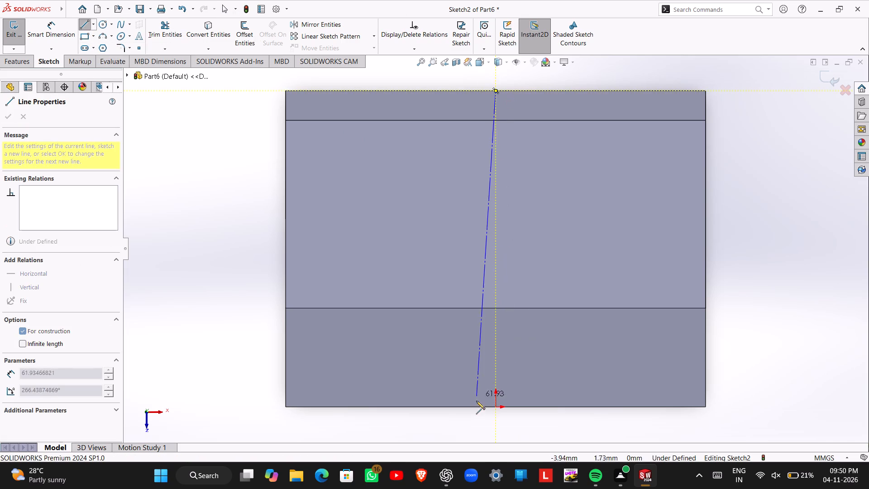
left_click(495, 408)
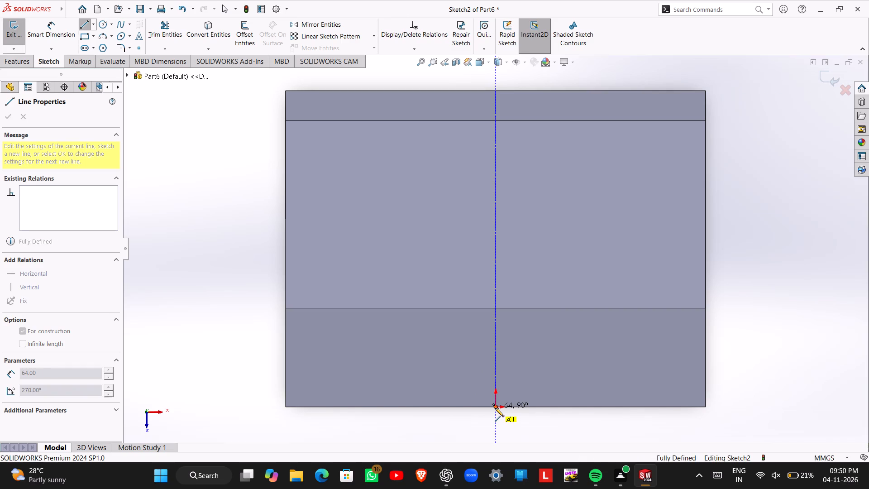
key("Escape")
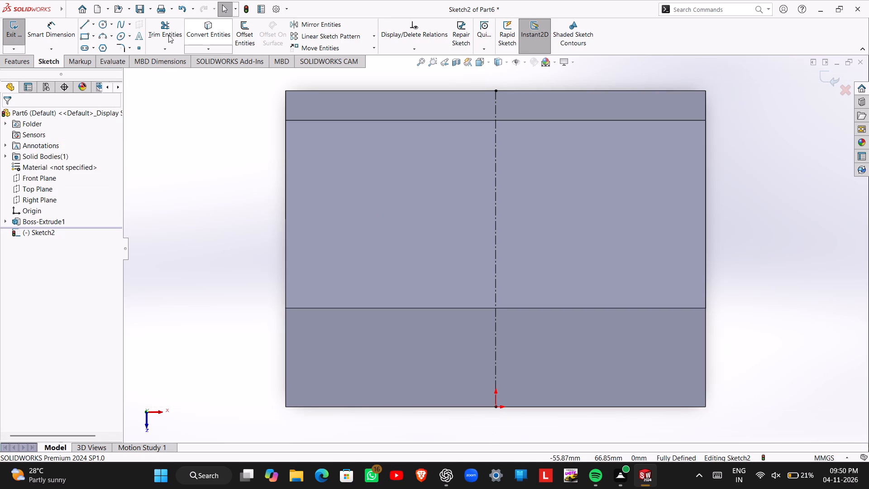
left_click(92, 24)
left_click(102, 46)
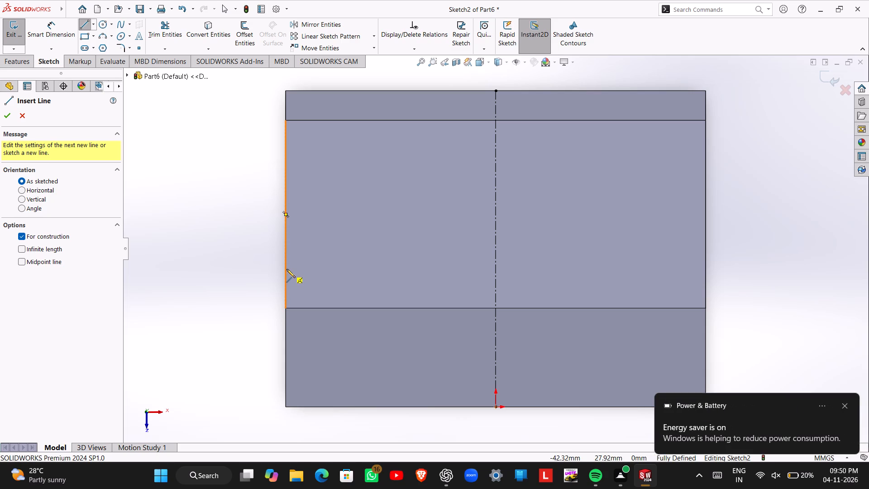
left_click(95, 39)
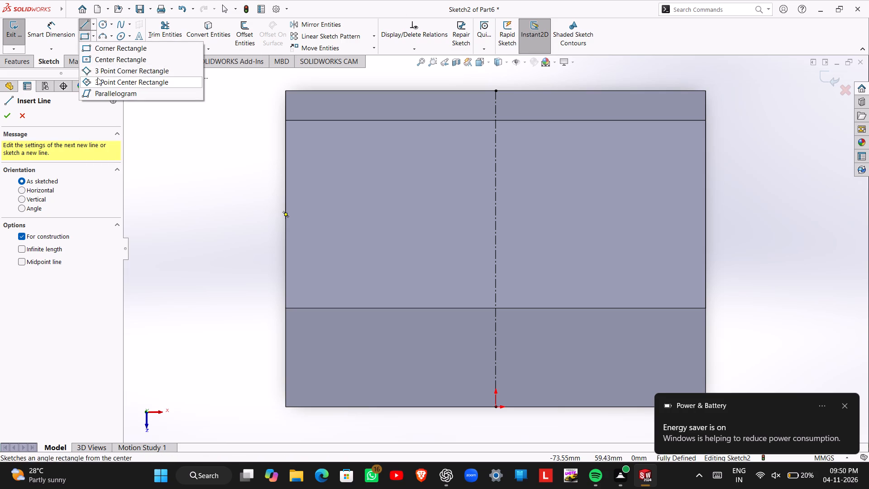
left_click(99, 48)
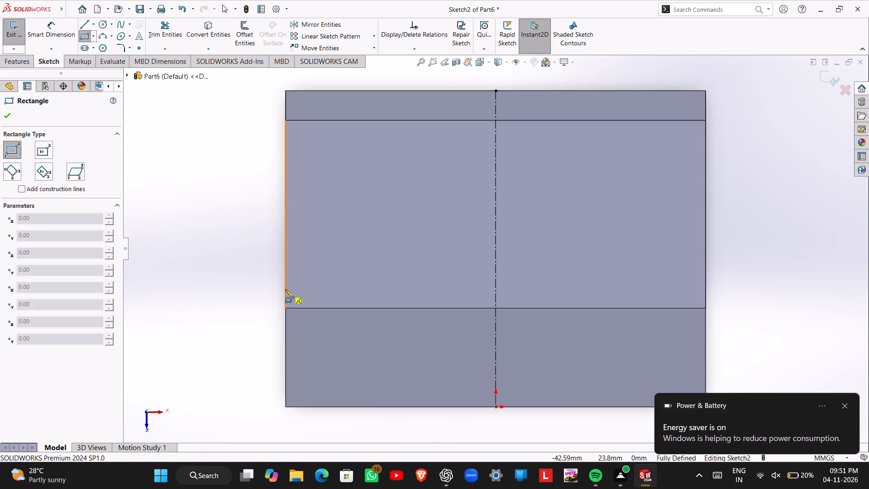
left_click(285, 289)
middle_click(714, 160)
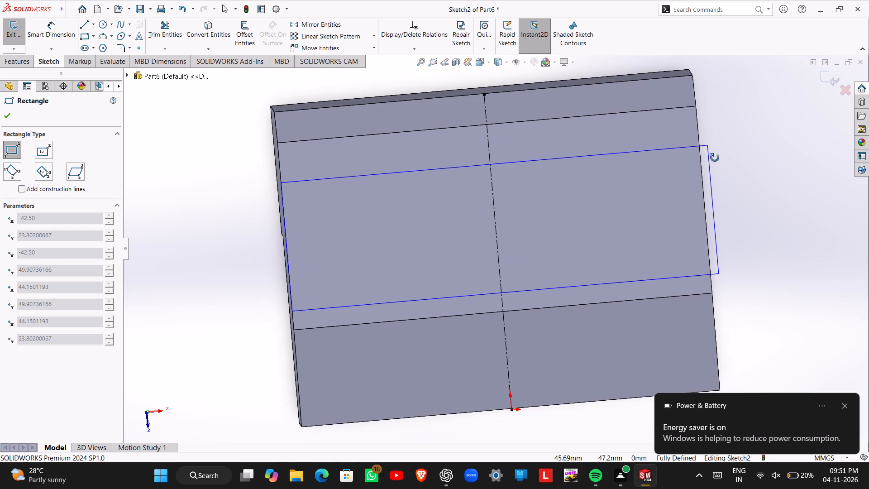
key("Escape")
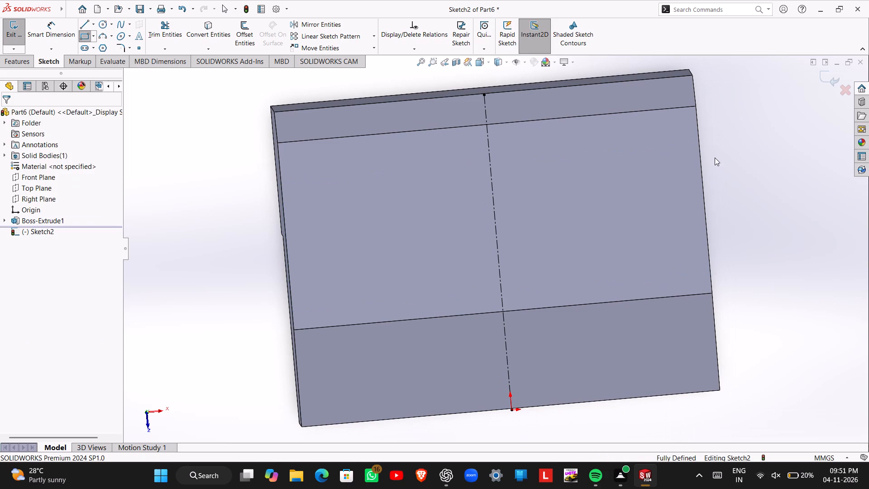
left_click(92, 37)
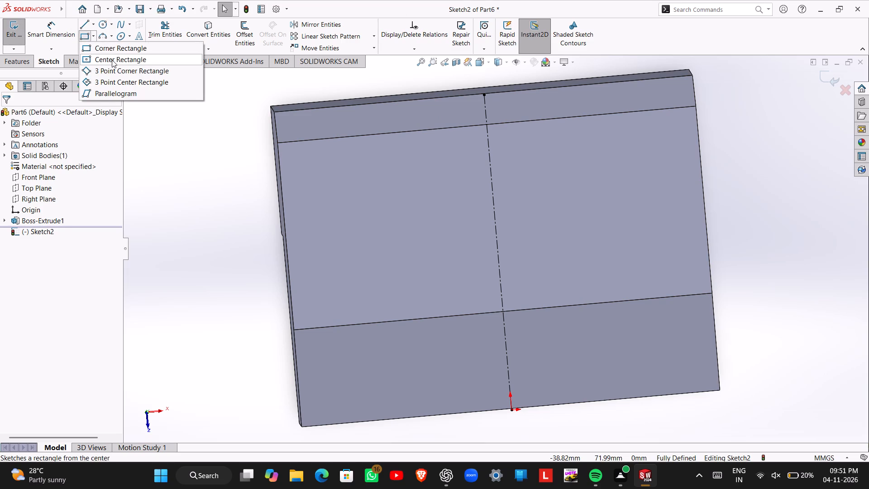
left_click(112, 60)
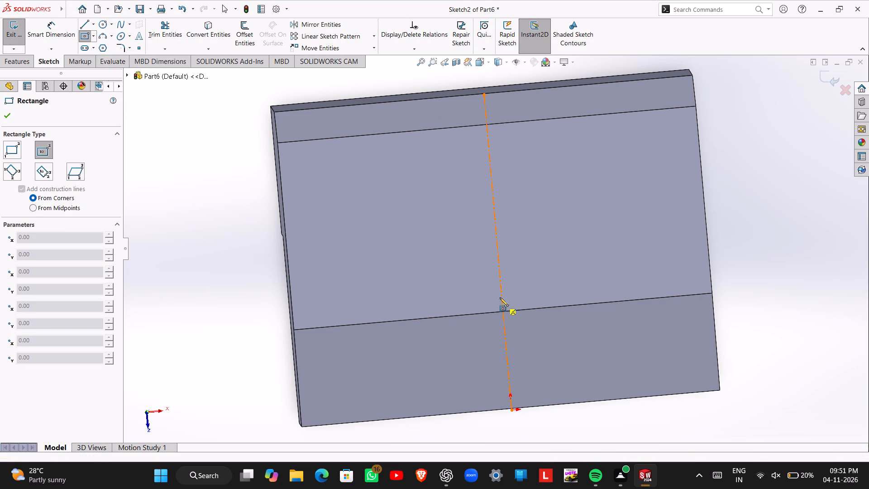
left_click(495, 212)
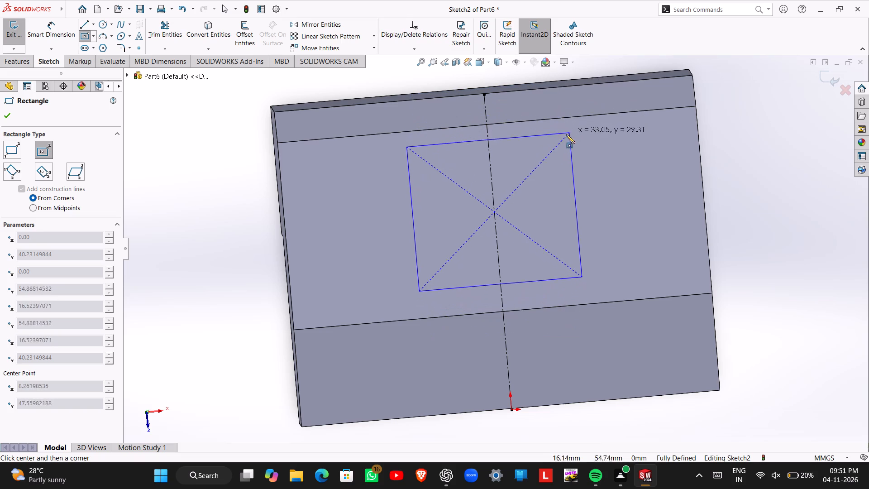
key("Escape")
Sketch a corner rectangle about 70 mm by 41 mm across the centerline, extending past the block's far edge.
left_click(92, 34)
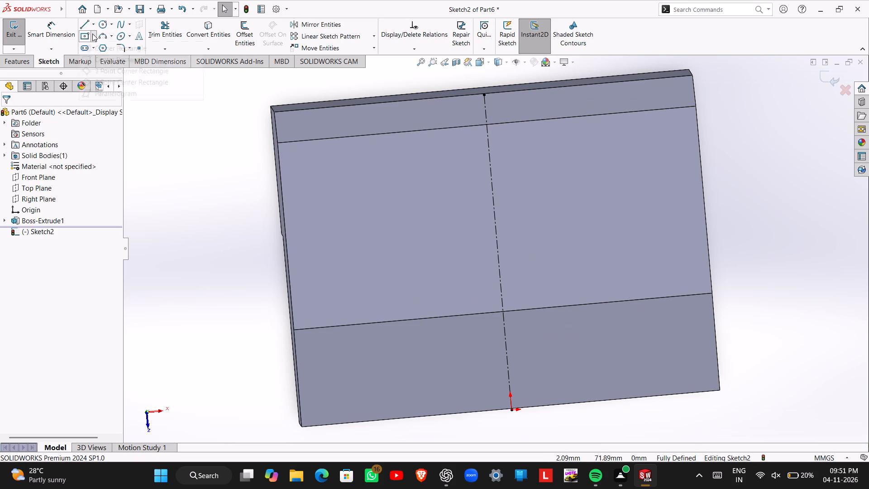
left_click(89, 47)
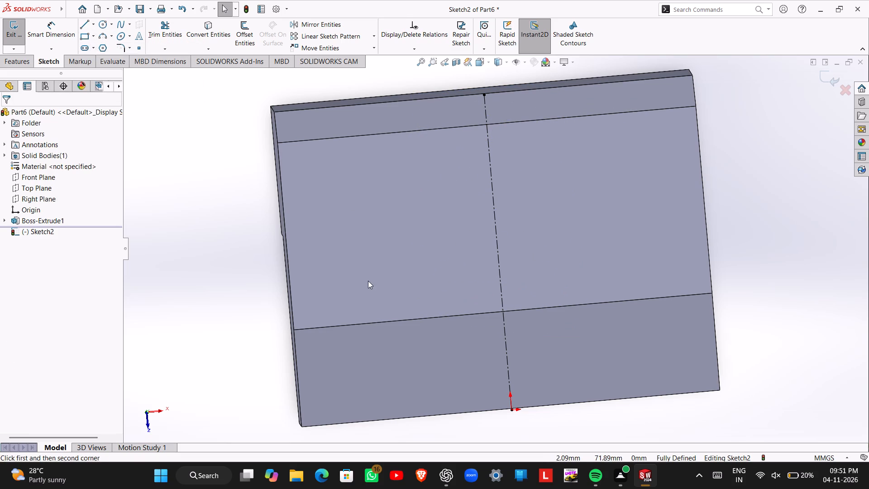
left_click(325, 298)
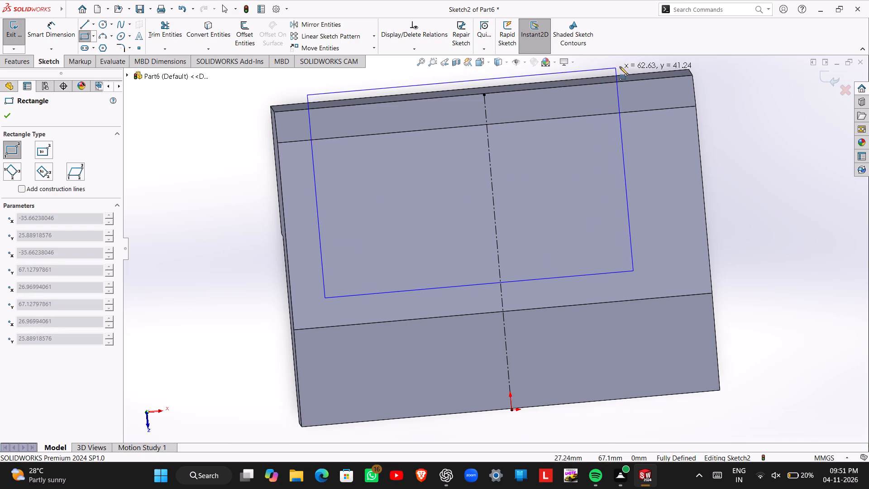
left_click(651, 67)
key("Escape")
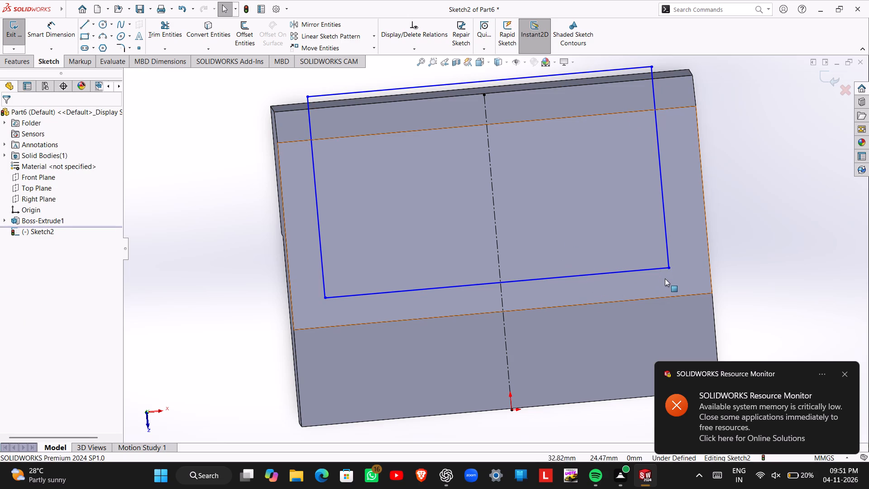
Dimension the width of the rectangle along its far horizontal side as 65 mm.
right_click_drag(711, 282, 730, 216)
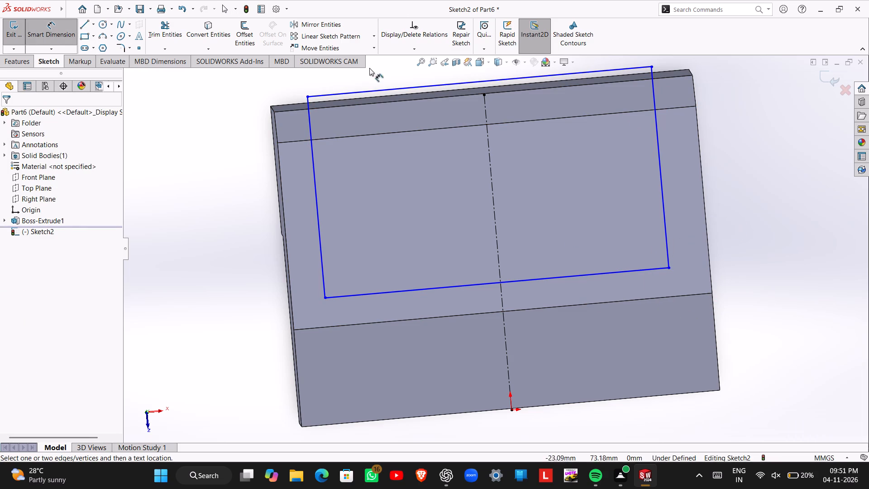
left_click(424, 85)
left_click(423, 75)
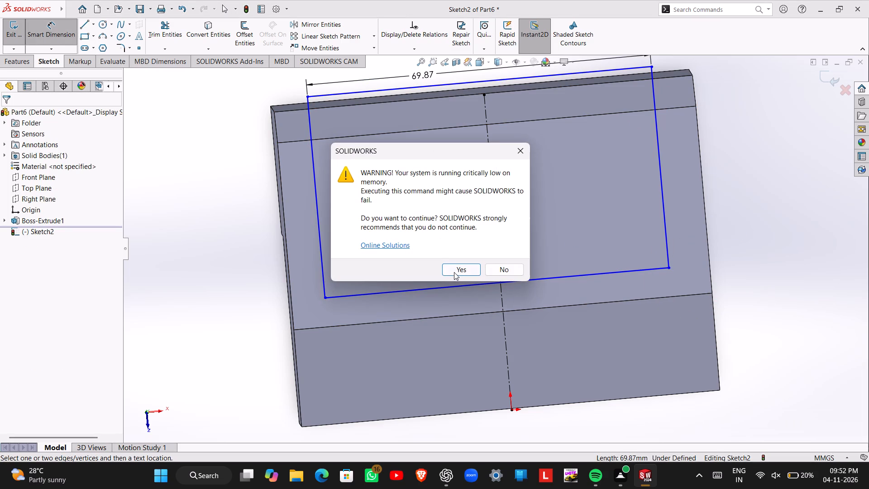
left_click(455, 273)
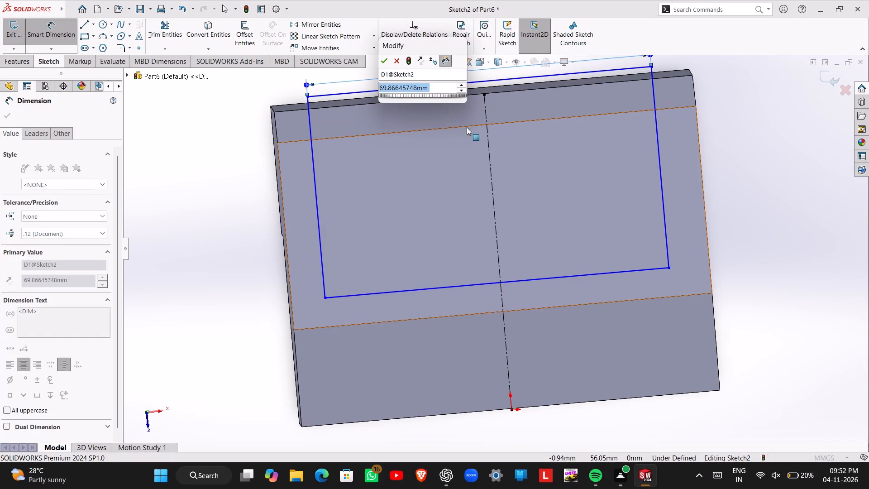
type("65")
key("Return")
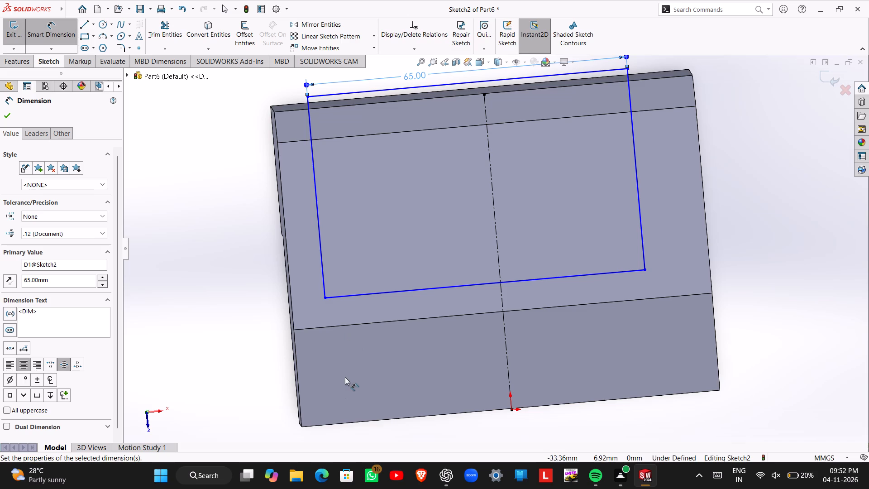
Dimension the rectangle's vertical side as 44 mm, placing the dimension outside the block.
left_click(640, 208)
left_click(745, 206)
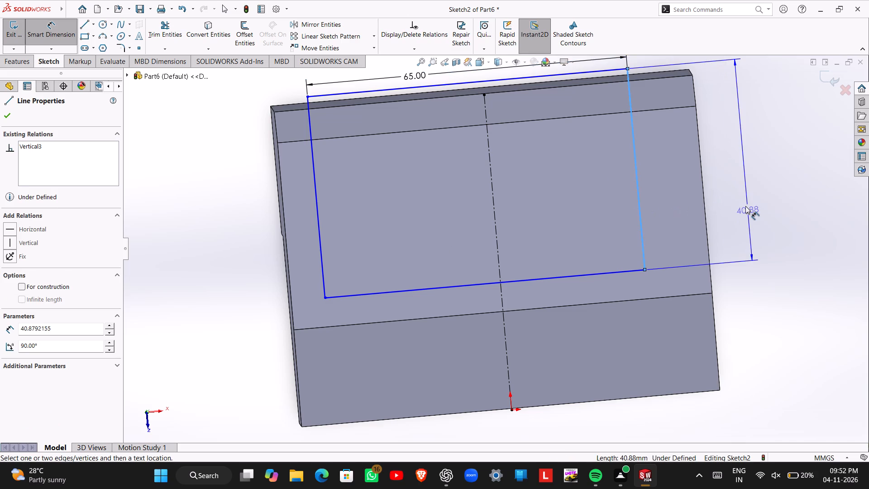
type("44")
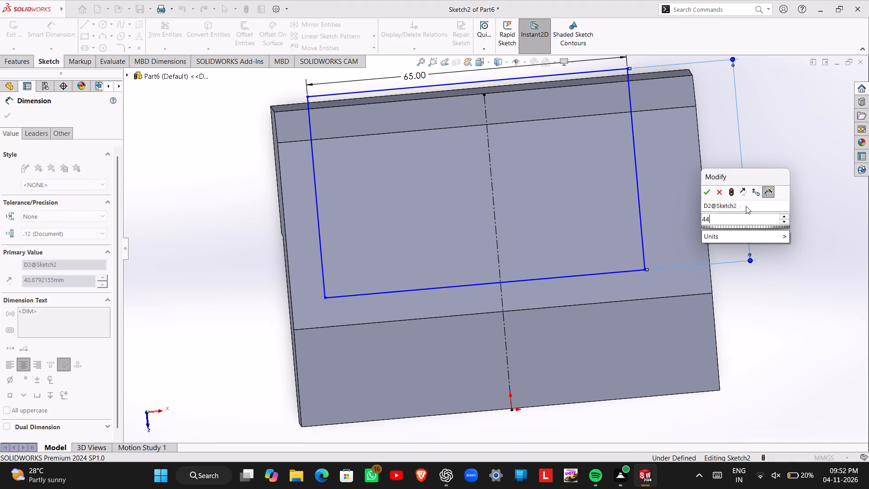
key("Return")
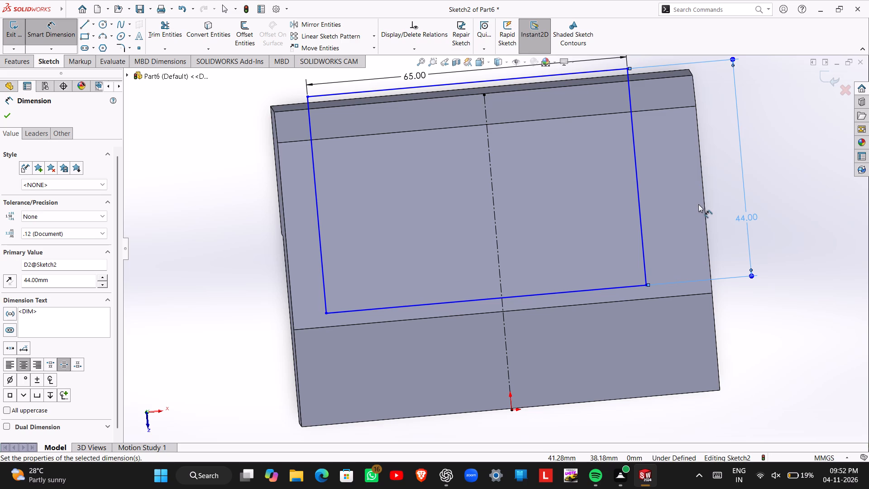
Change the rectangle's vertical side dimension to 50 mm and leave the dimension command.
double_click(743, 216)
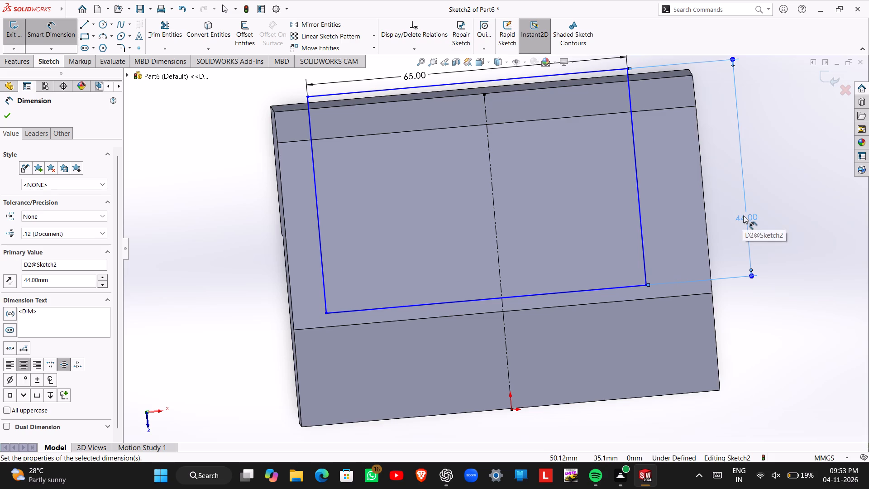
type("50")
key("Return")
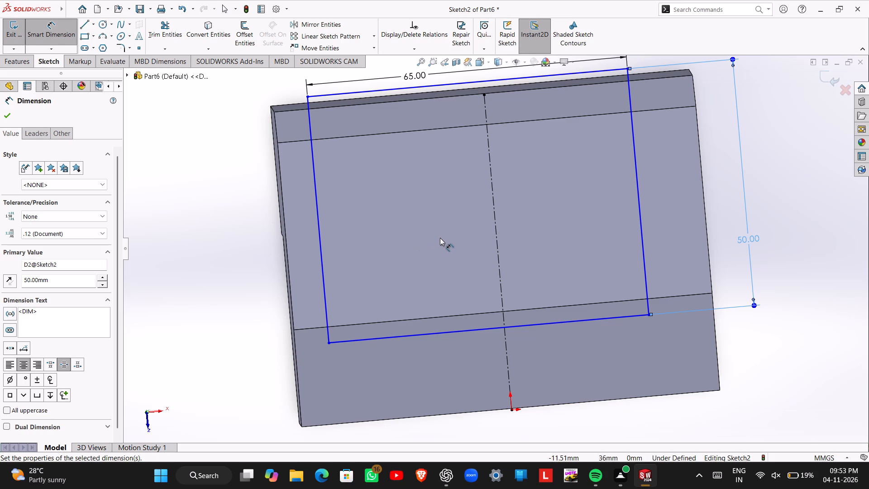
key("Escape")
key("Escape")
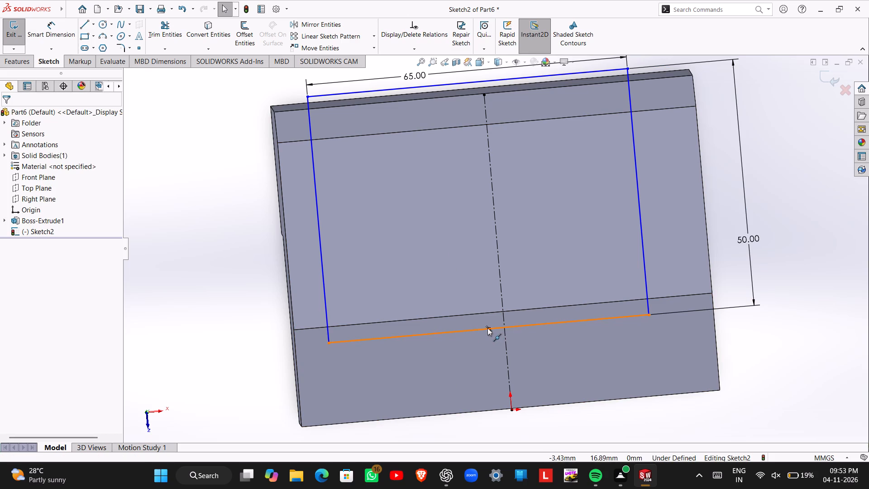
Add a Coincident relation between the midpoint of the rectangle's horizontal side nearest the origin and the centerline.
left_click(488, 328)
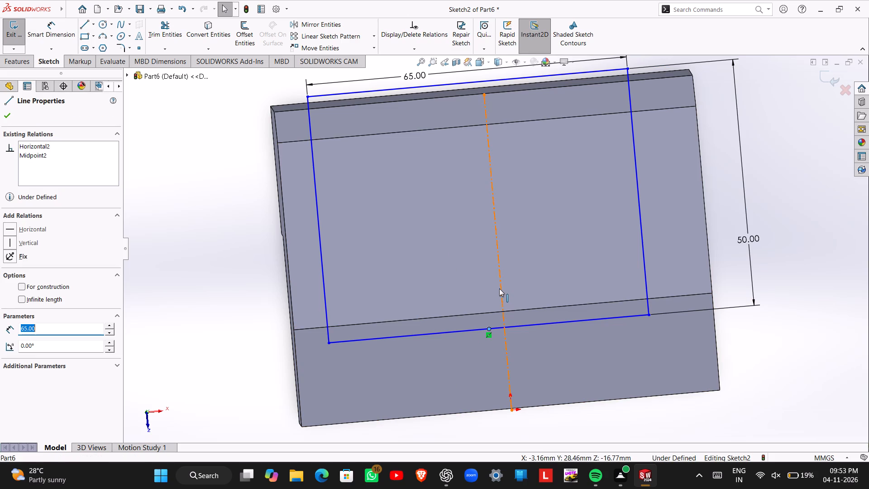
left_click(499, 288, "ctrl")
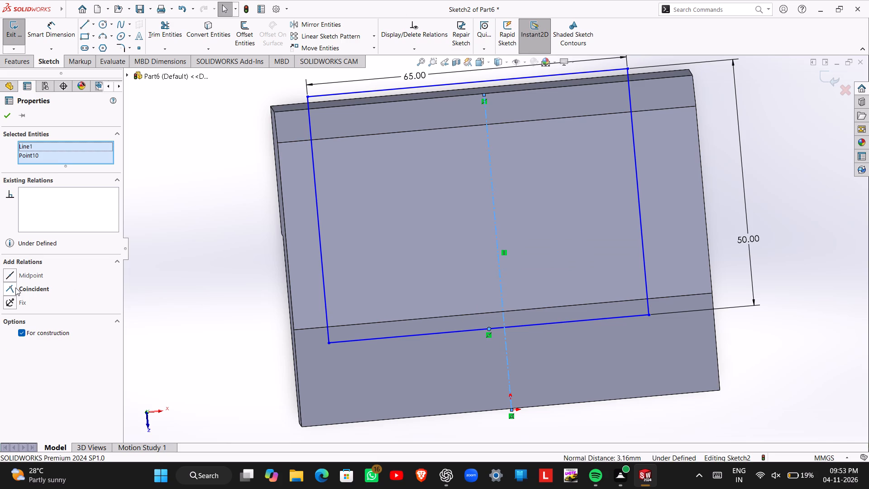
left_click(12, 286)
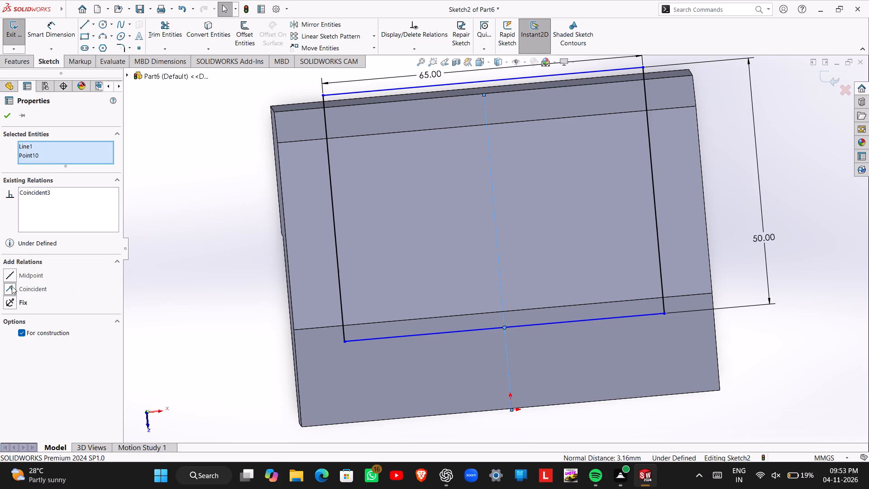
middle_click(642, 364)
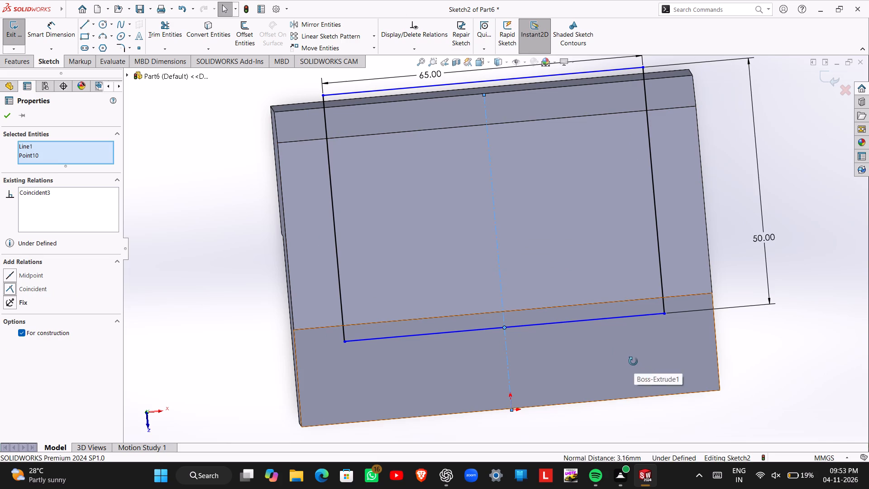
key("Escape")
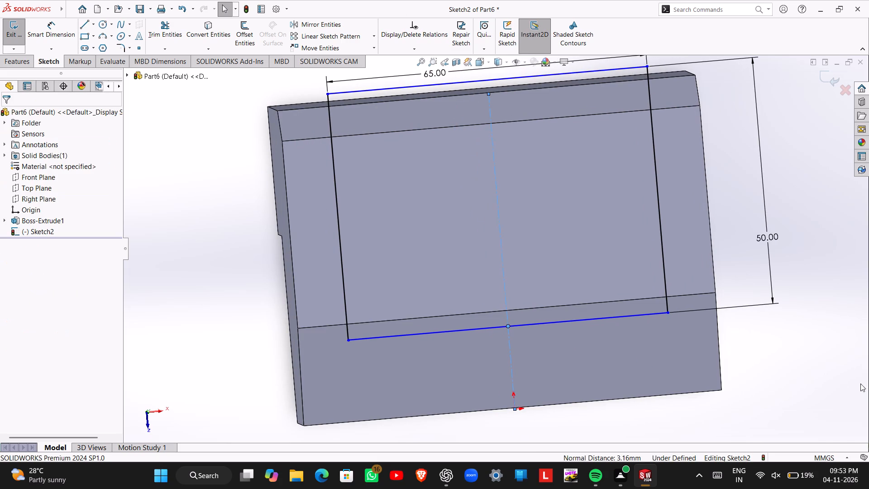
Check the distance from the rectangle's vertical side to the block's adjacent side edge with a dimension preview, without placing it.
right_click_drag(761, 360, 761, 336)
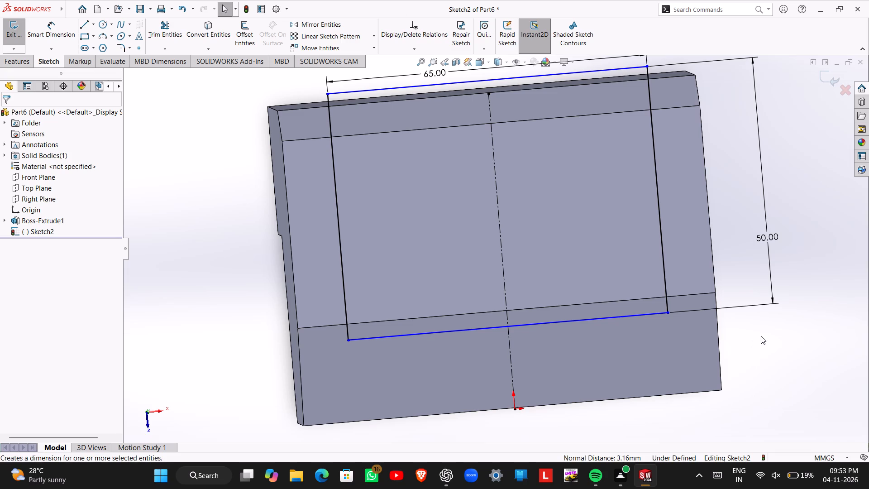
right_click_drag(761, 336, 761, 312)
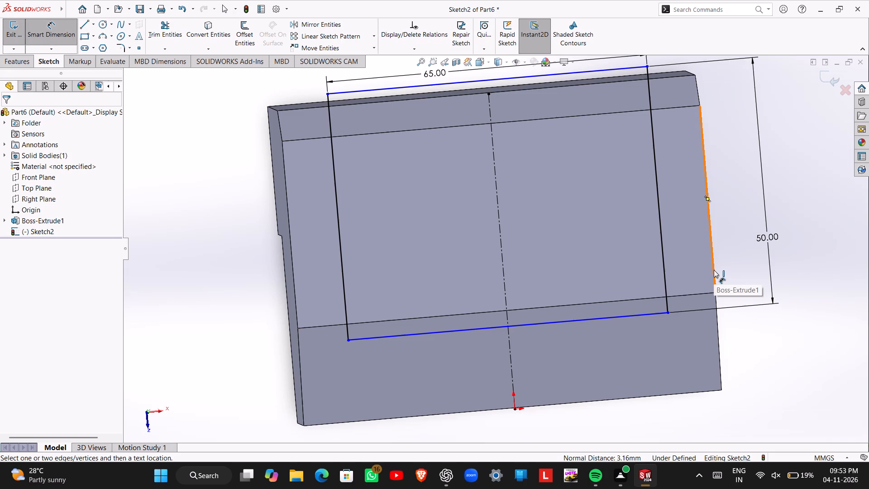
left_click(714, 270)
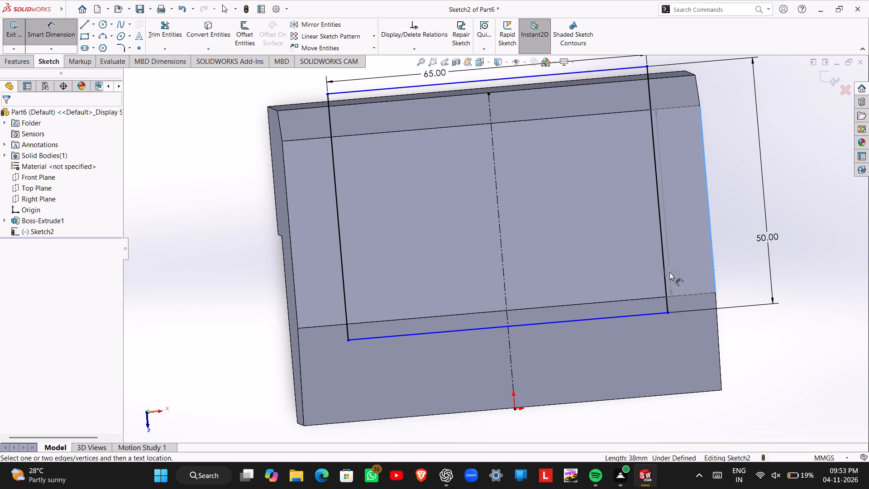
left_click(664, 273)
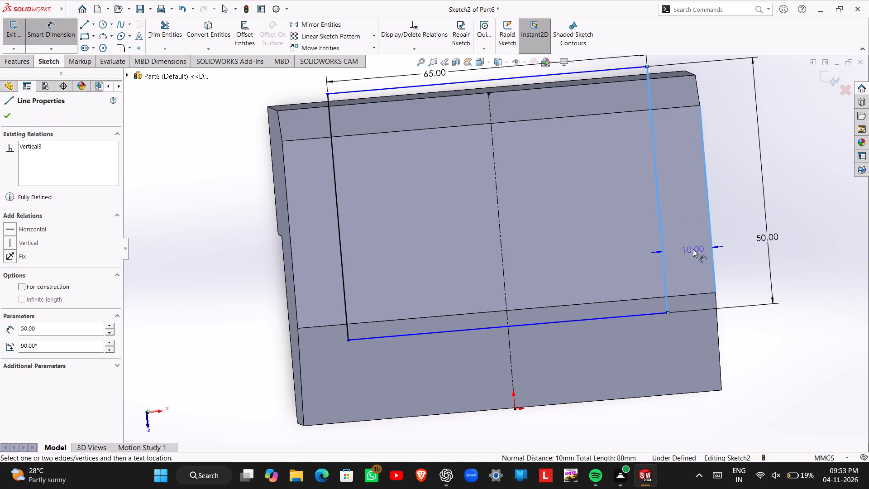
key("Escape")
key("Escape")
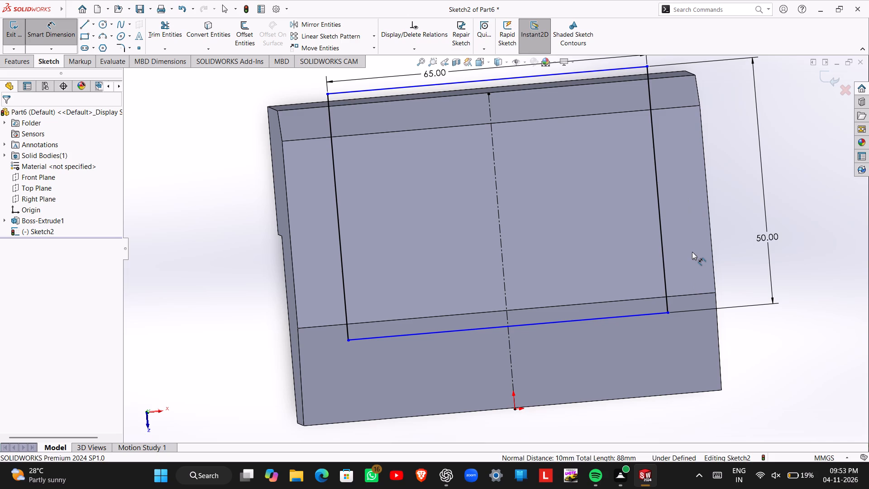
key("Escape")
Exit the rectangle sketch.
left_click(5, 39)
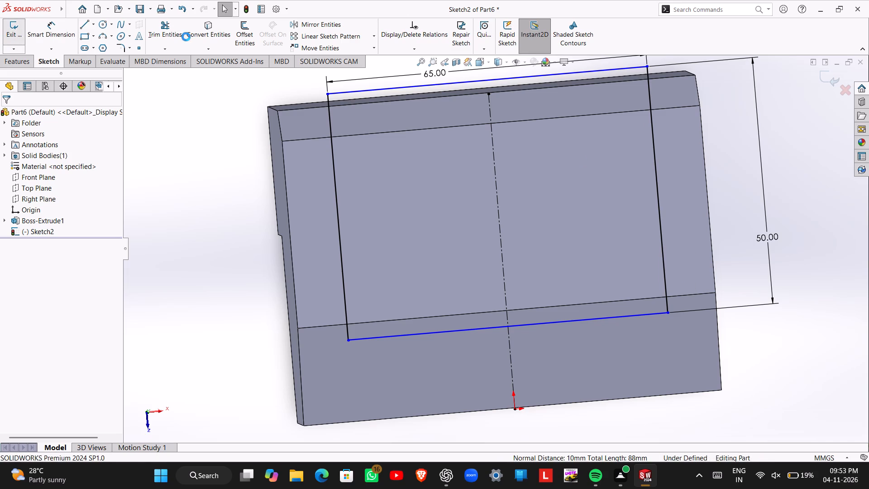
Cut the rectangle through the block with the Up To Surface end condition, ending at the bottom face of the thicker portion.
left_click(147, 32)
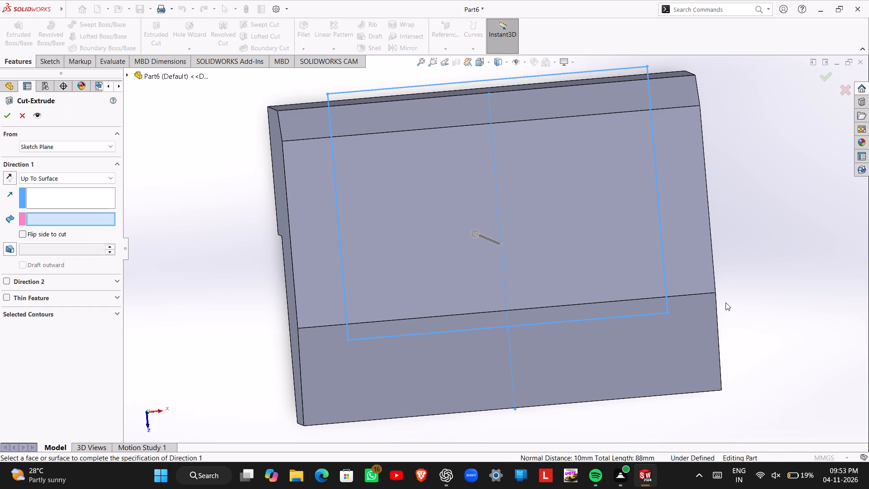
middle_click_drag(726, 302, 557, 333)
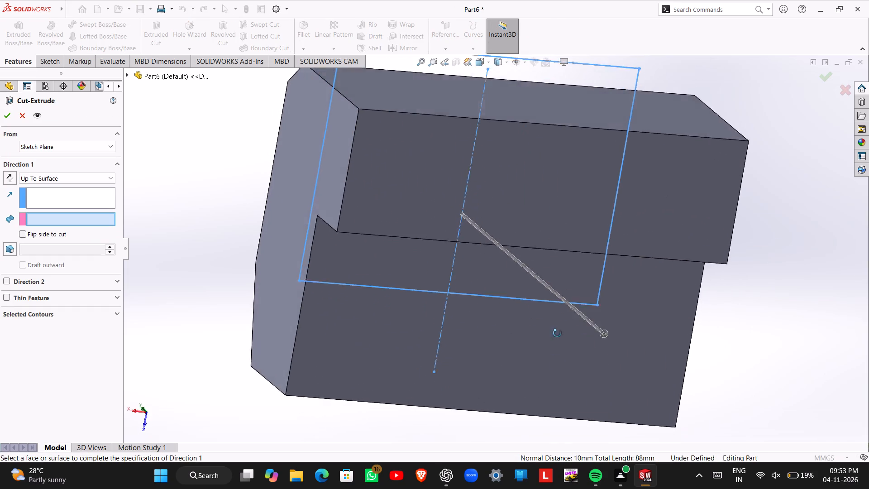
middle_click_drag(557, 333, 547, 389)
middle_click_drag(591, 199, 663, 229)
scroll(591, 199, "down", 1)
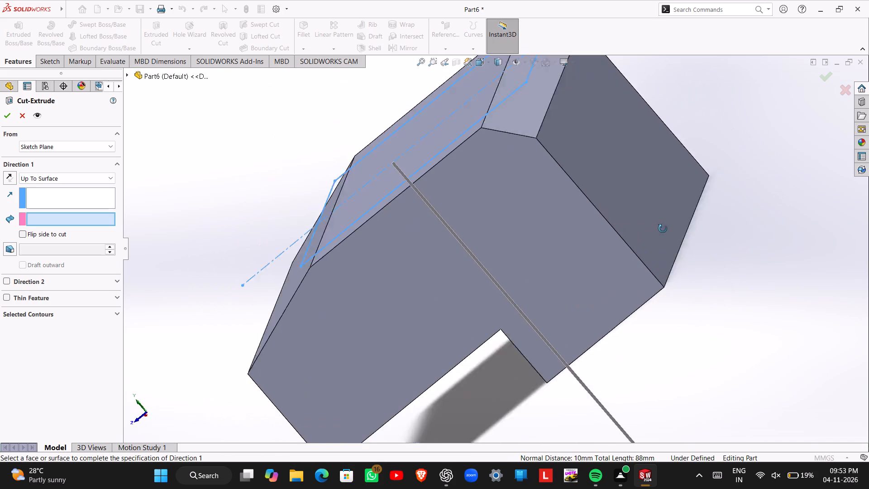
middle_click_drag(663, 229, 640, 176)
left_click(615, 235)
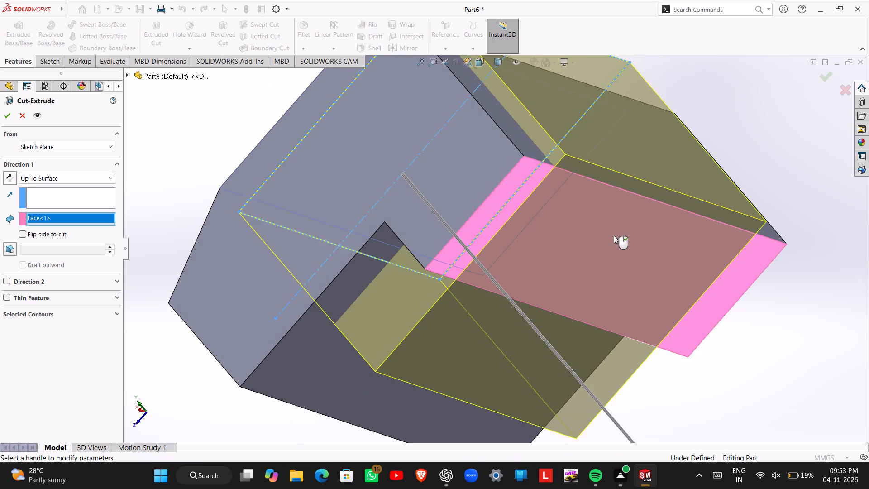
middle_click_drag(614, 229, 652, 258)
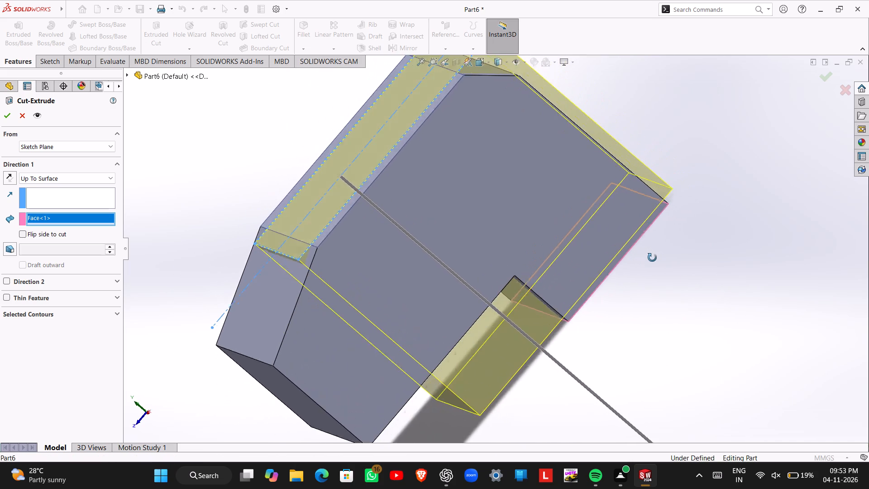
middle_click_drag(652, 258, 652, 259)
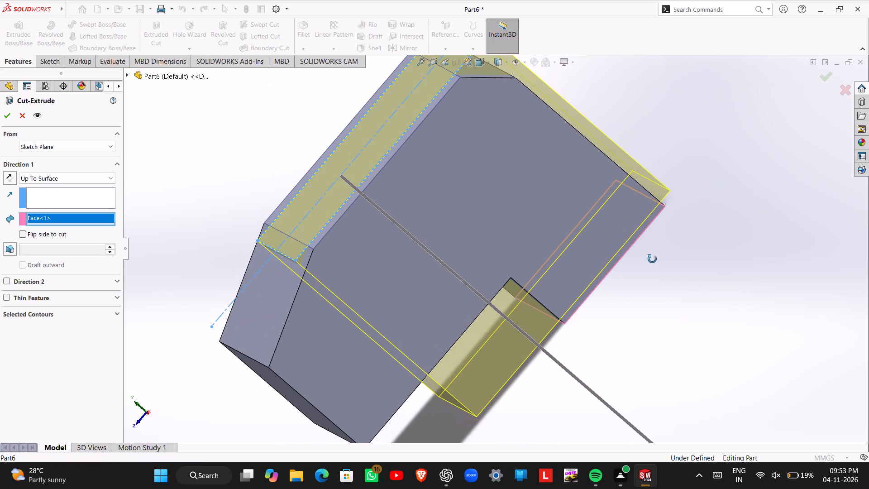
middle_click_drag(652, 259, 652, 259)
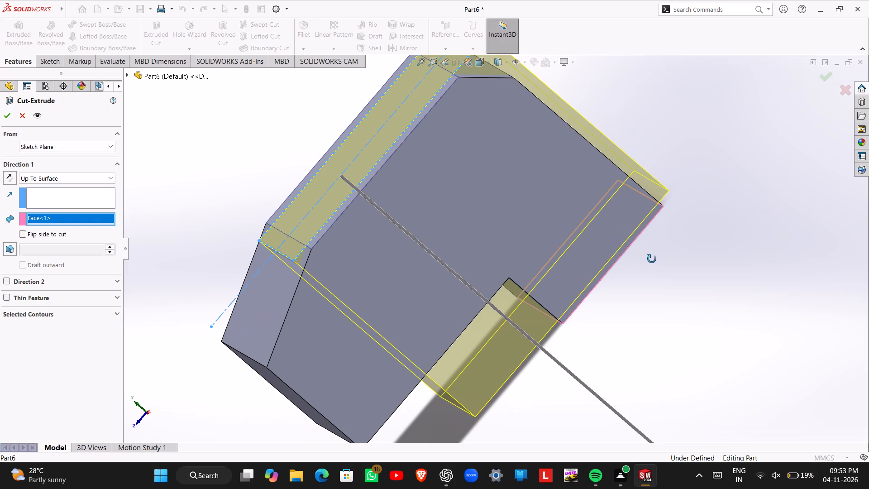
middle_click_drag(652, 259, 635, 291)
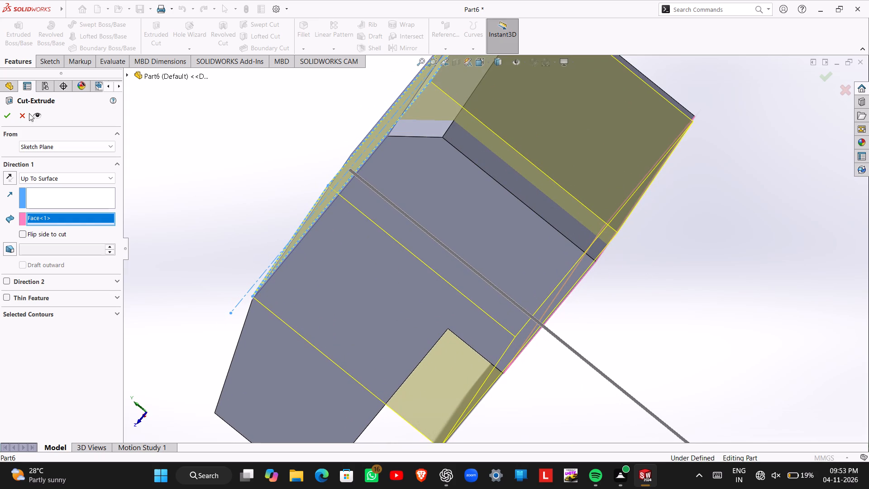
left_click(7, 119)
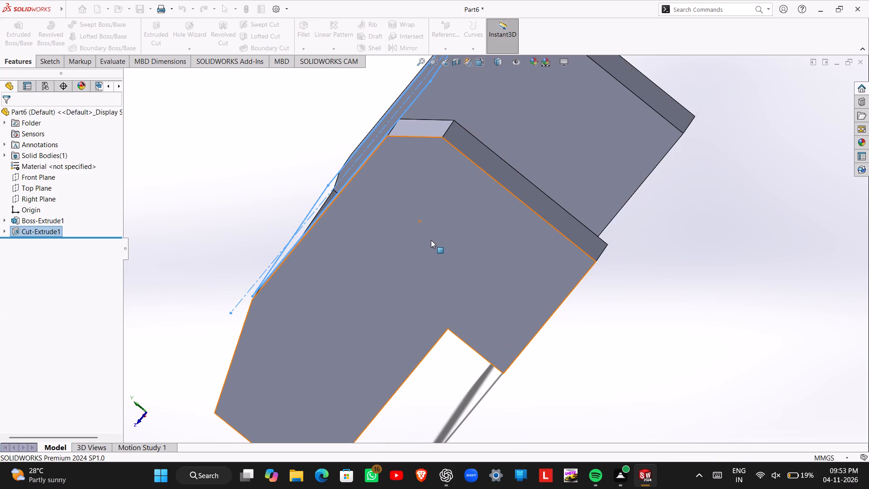
Examine the cut block in side view and at oblique angles to check the opening's shape.
key("space")
left_click(354, 319)
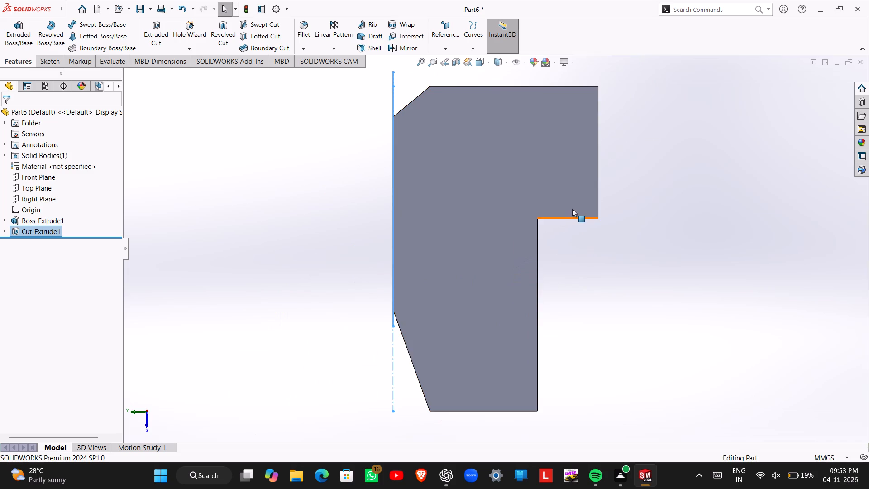
middle_click_drag(618, 161, 375, 245)
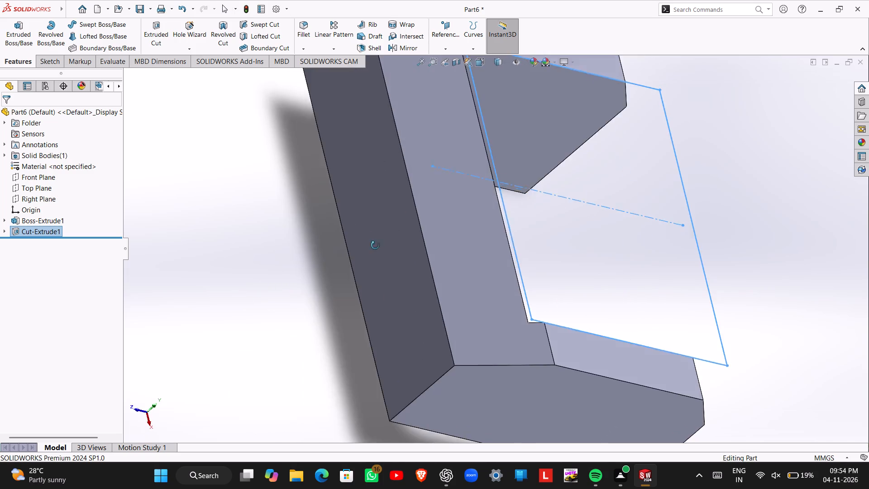
middle_click_drag(375, 245, 385, 125)
left_click(508, 195)
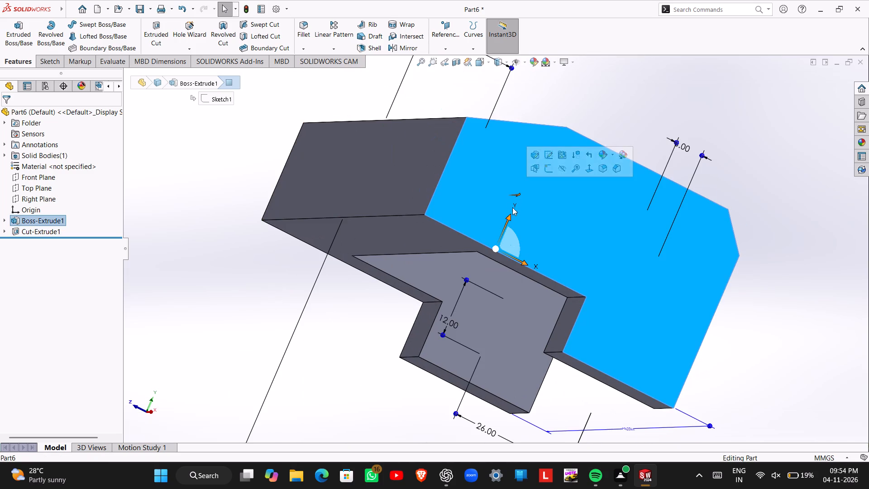
key("space")
left_click(382, 322)
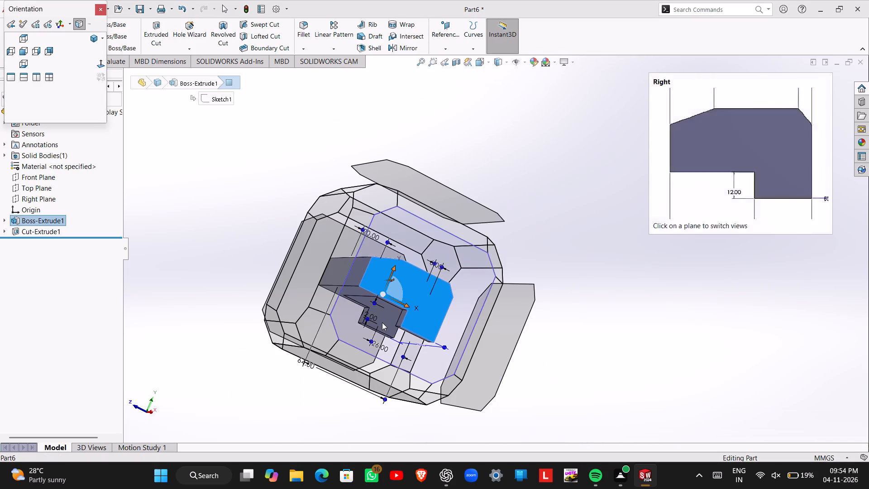
scroll(522, 289, "up", 1)
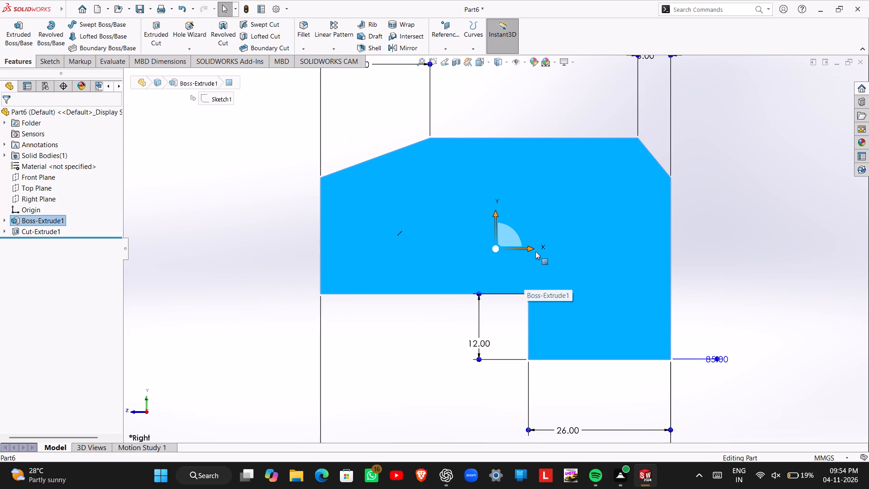
scroll(536, 248, "up", 1)
middle_click_drag(537, 244, 529, 325)
key("Escape")
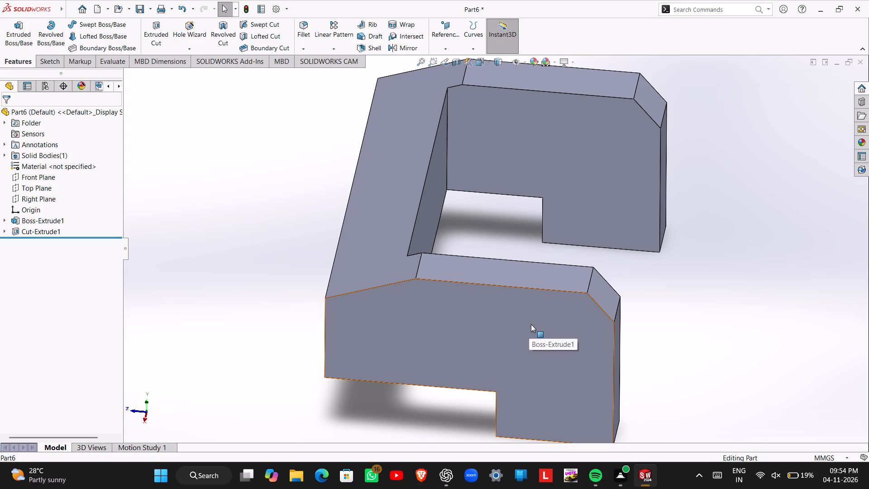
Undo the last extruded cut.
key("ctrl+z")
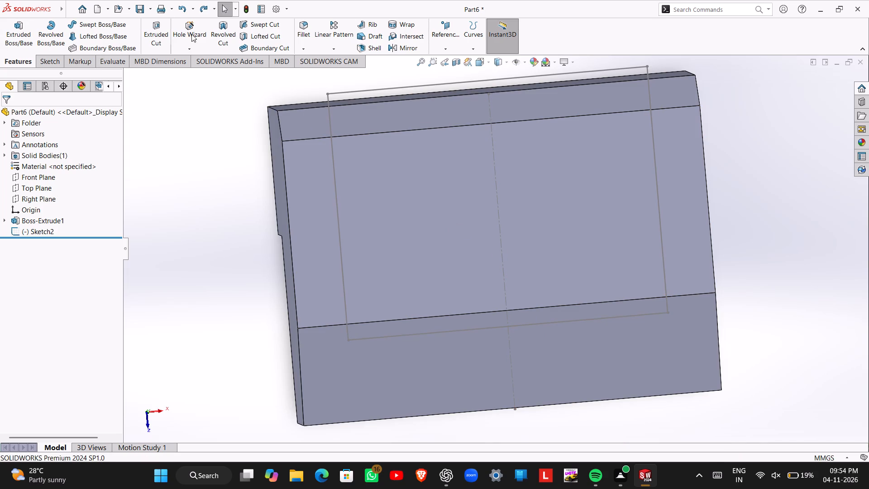
Start an Extruded Cut using the existing rectangle sketch as its contour.
left_click(160, 34)
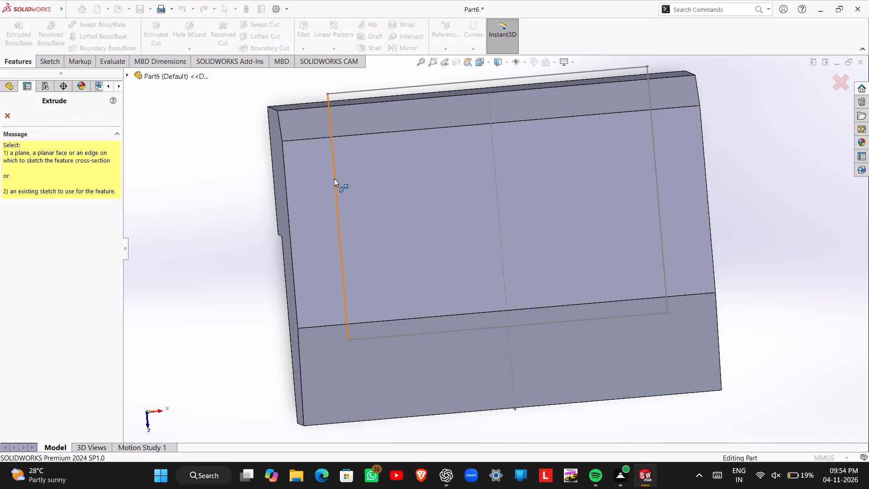
left_click(334, 178)
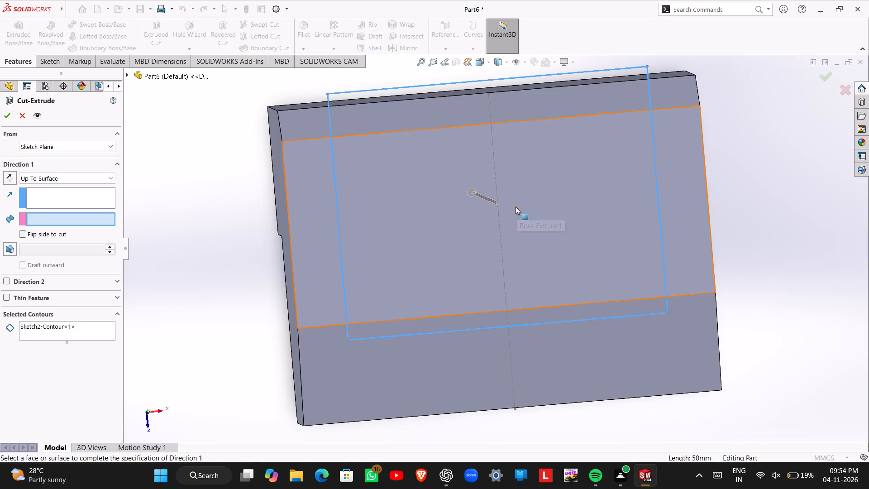
Examine the block's underside, step and side profile relative to the rectangle to decide how far the cut should go.
middle_click_drag(515, 206, 388, 235)
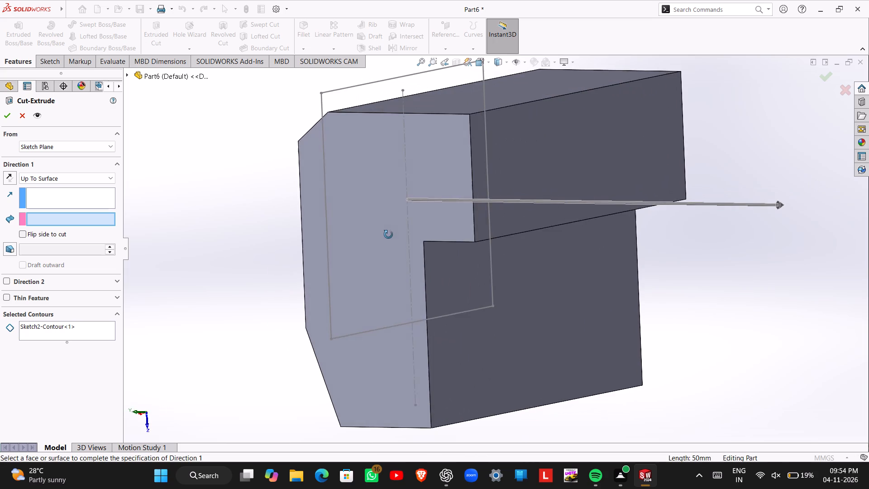
middle_click_drag(388, 235, 339, 300)
middle_click_drag(389, 189, 503, 175)
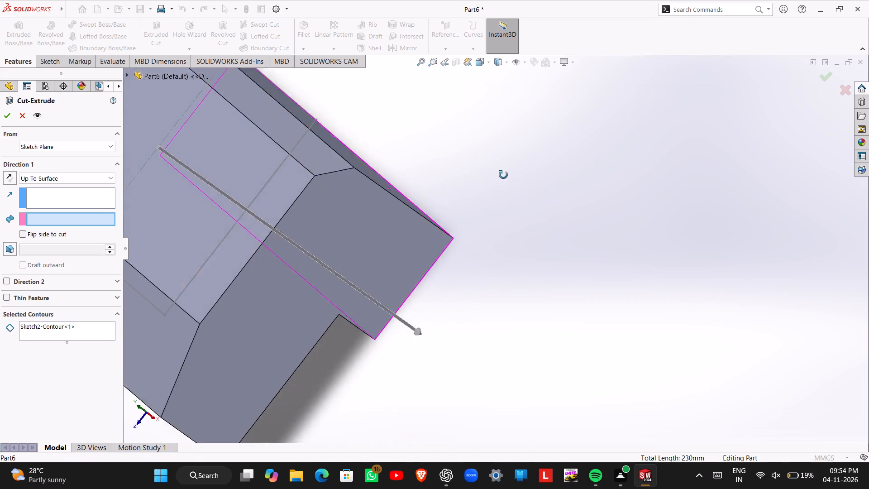
middle_click_drag(503, 175, 481, 121)
middle_click_drag(414, 145, 417, 139)
scroll(415, 138, "up", 2)
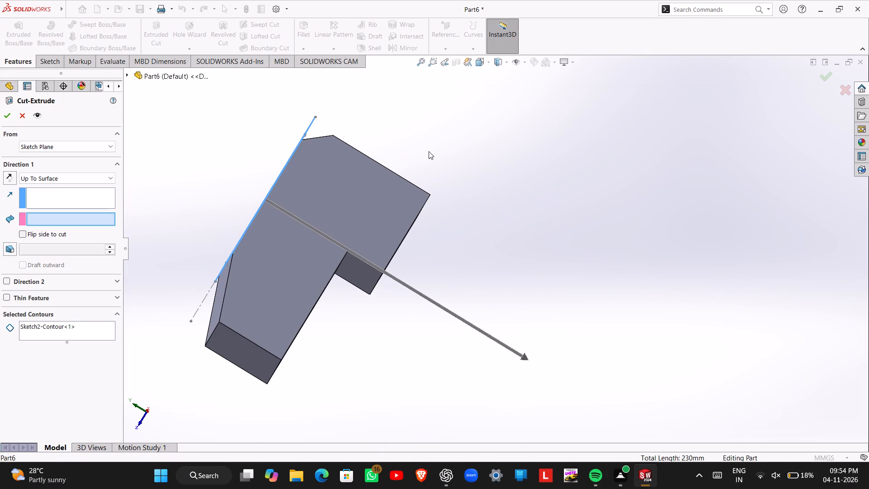
middle_click_drag(423, 137, 438, 287)
scroll(406, 162, "down", 1)
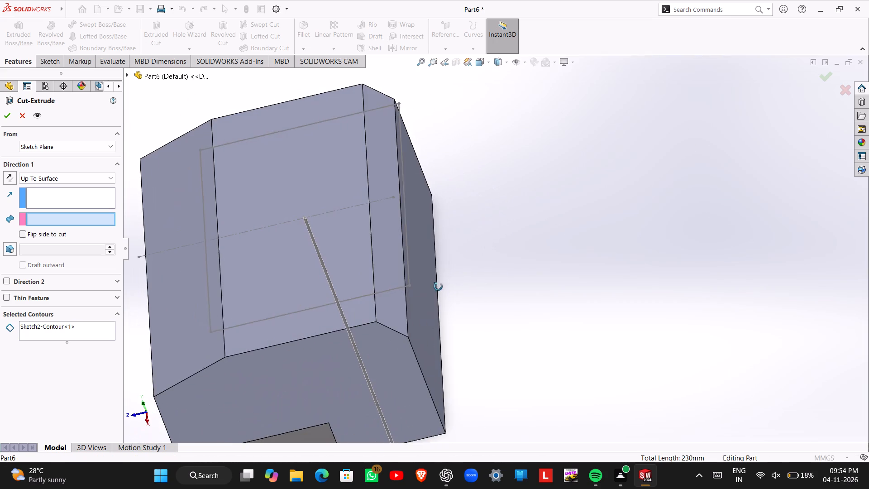
middle_click_drag(438, 287, 438, 287)
middle_click_drag(229, 349, 225, 254)
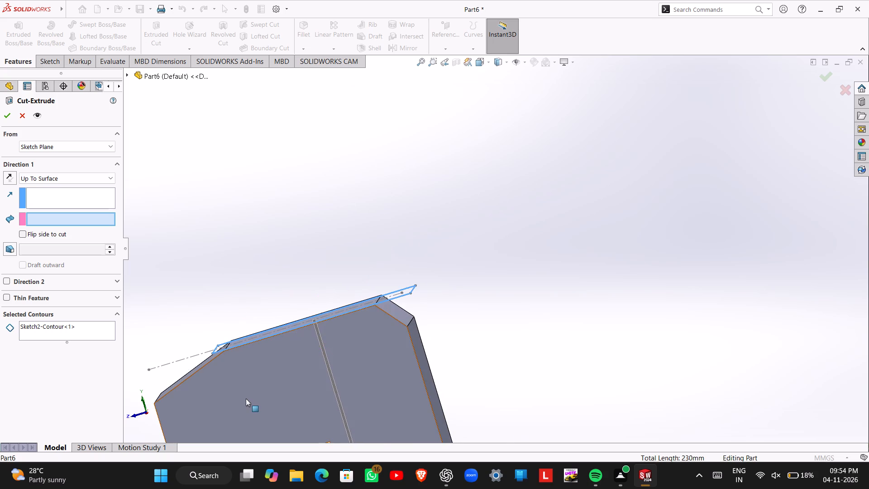
scroll(247, 402, "down", 1)
scroll(247, 407, "up", 5)
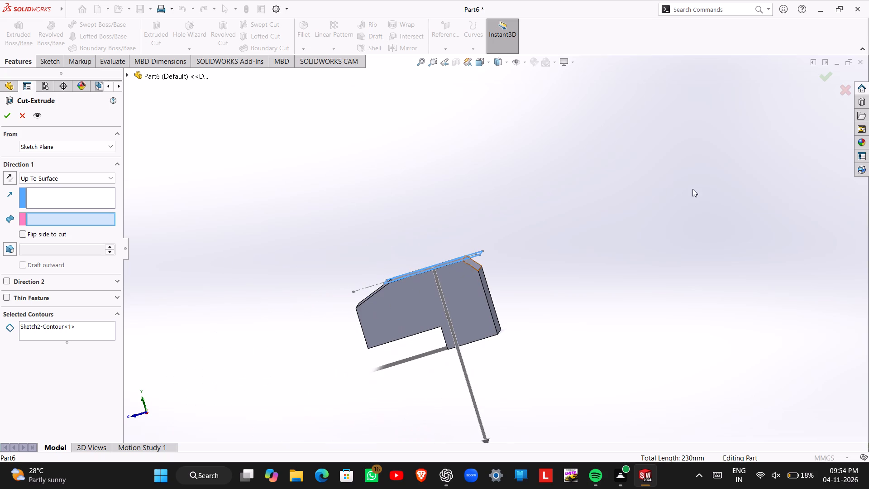
scroll(683, 235, "down", 3)
scroll(54, 362, "up", 3)
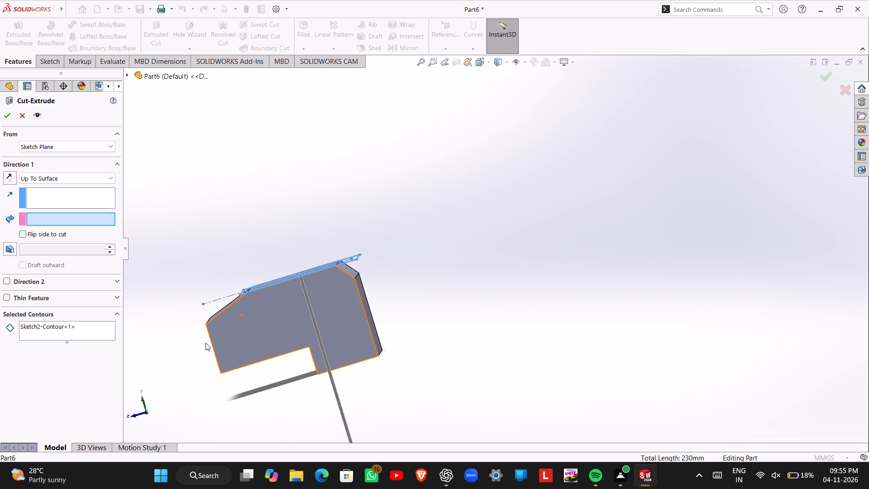
scroll(211, 350, "up", 2)
scroll(318, 383, "down", 2)
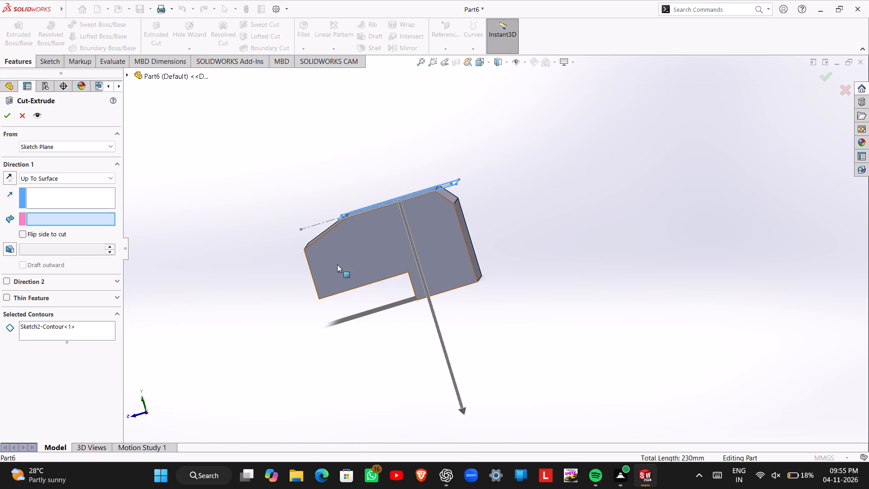
scroll(339, 253, "down", 4)
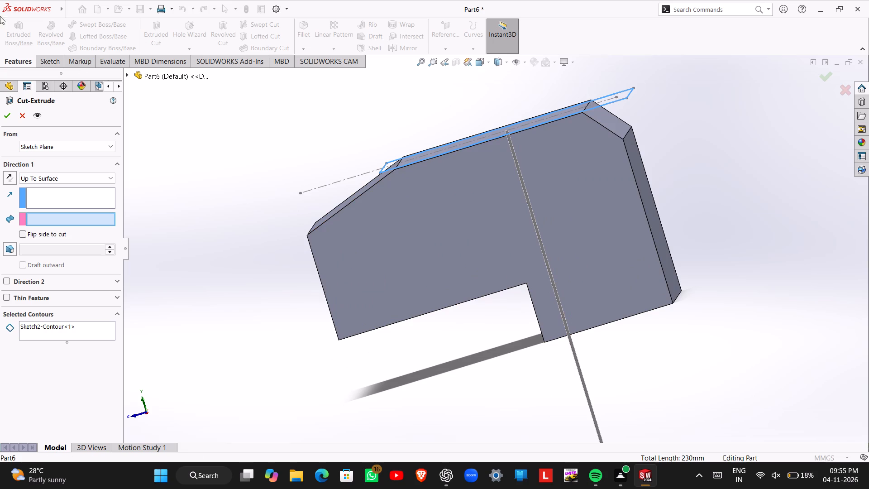
Cut the rectangle contour into the block as a Blind cut 27 mm deep.
left_click(50, 178)
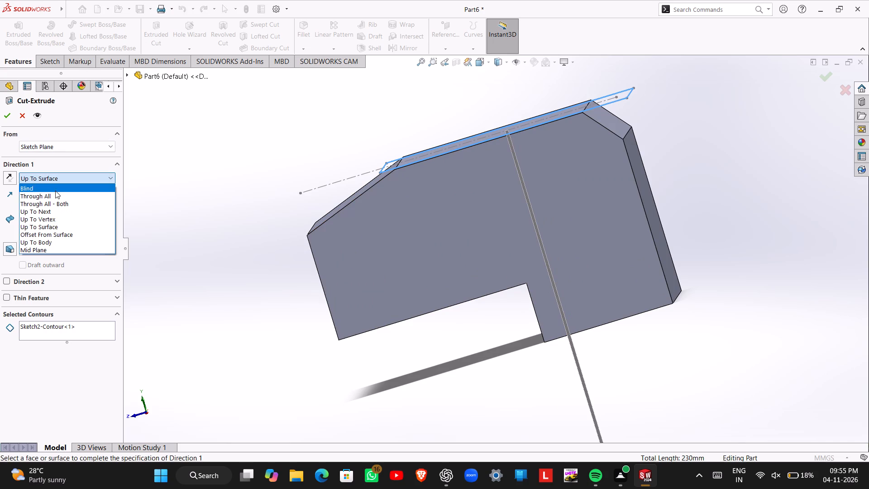
left_click(55, 191)
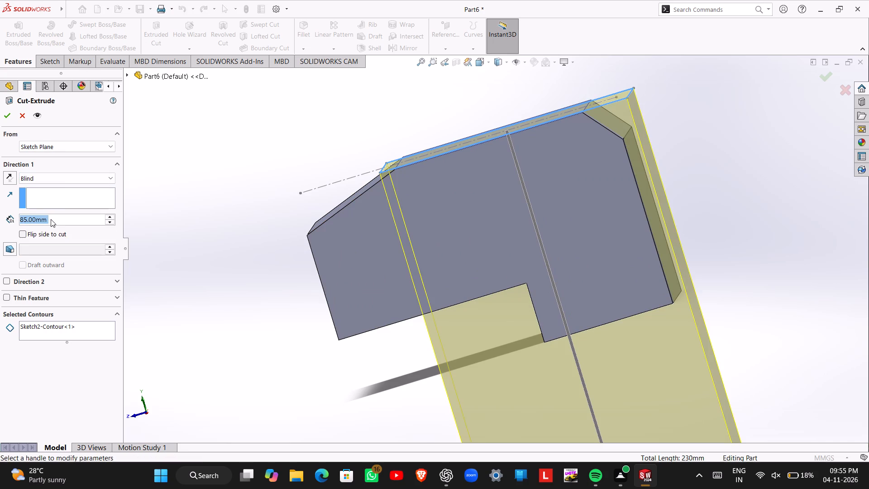
triple_click(51, 219)
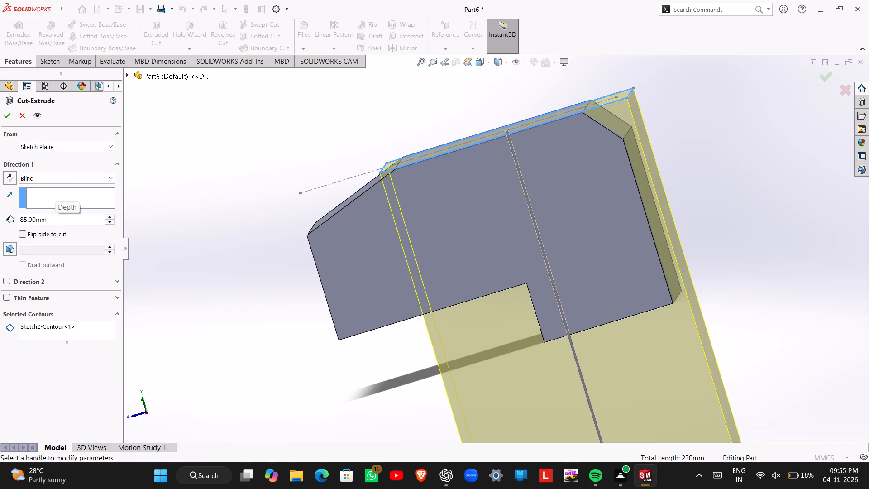
double_click(50, 217)
type("20")
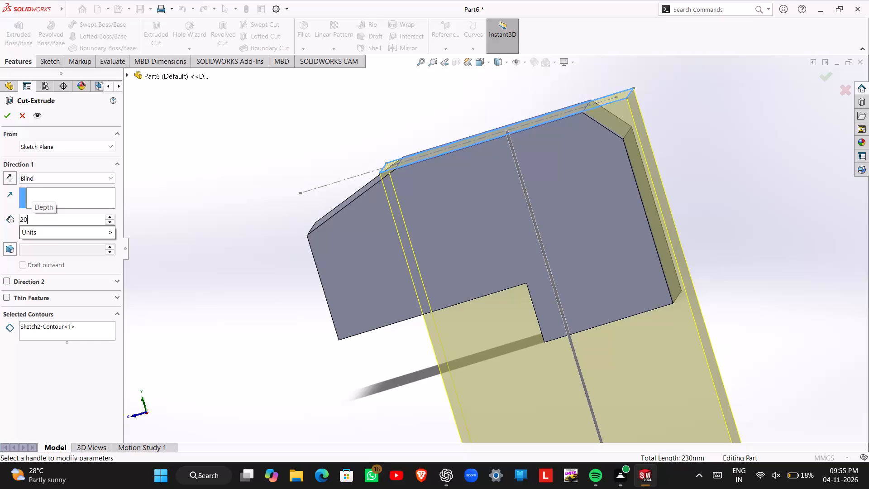
key("BackSpace")
key("7")
key("Return")
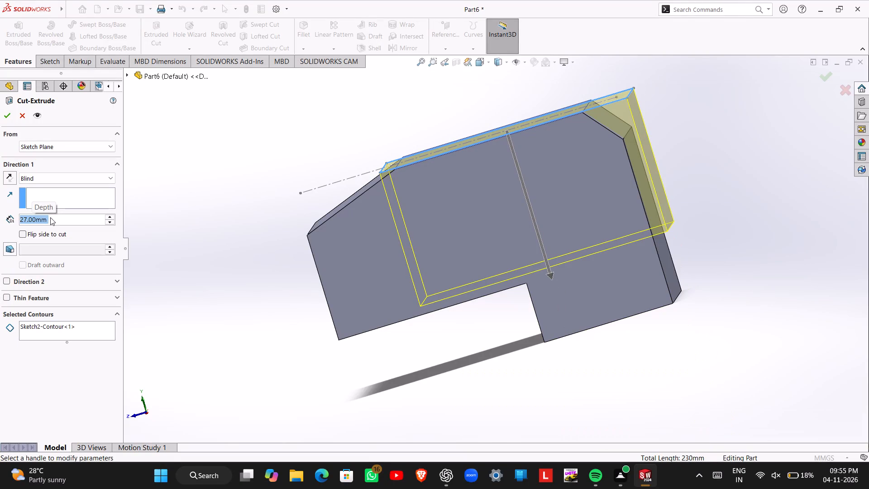
left_click(4, 118)
middle_click_drag(515, 187, 487, 230)
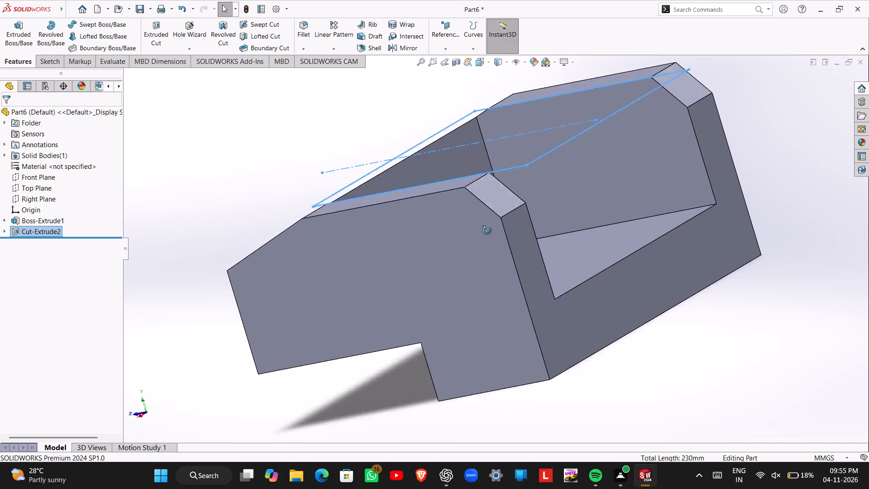
middle_click_drag(487, 230, 504, 259)
left_click(231, 199)
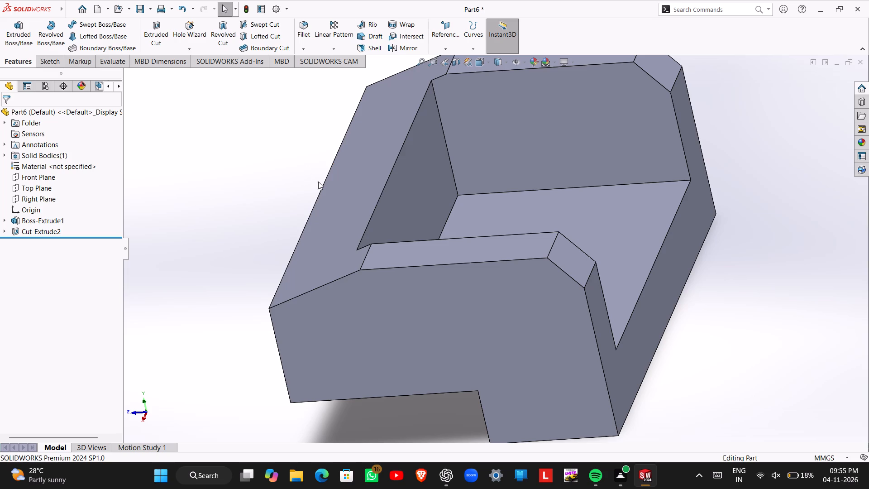
Start a sketch on the block's stepped end face and draw a circle about 14 mm in diameter near its chamfered upper corner.
left_click(435, 338)
left_click(475, 312)
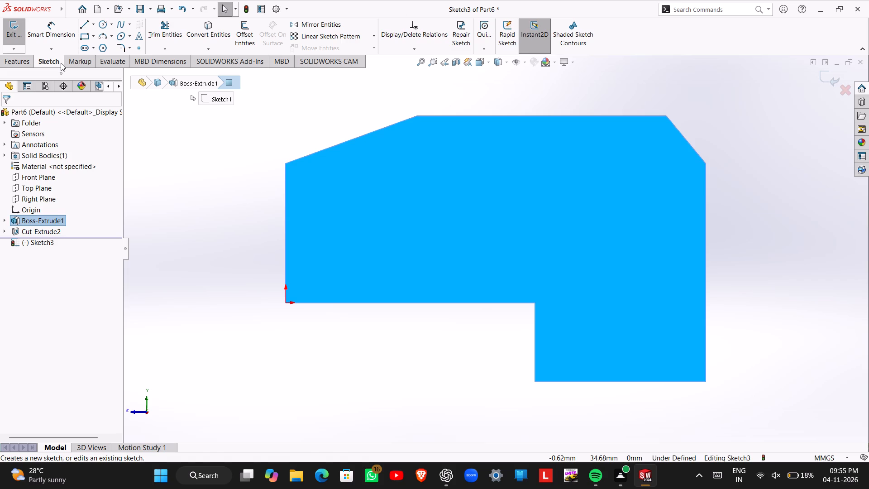
left_click(101, 24)
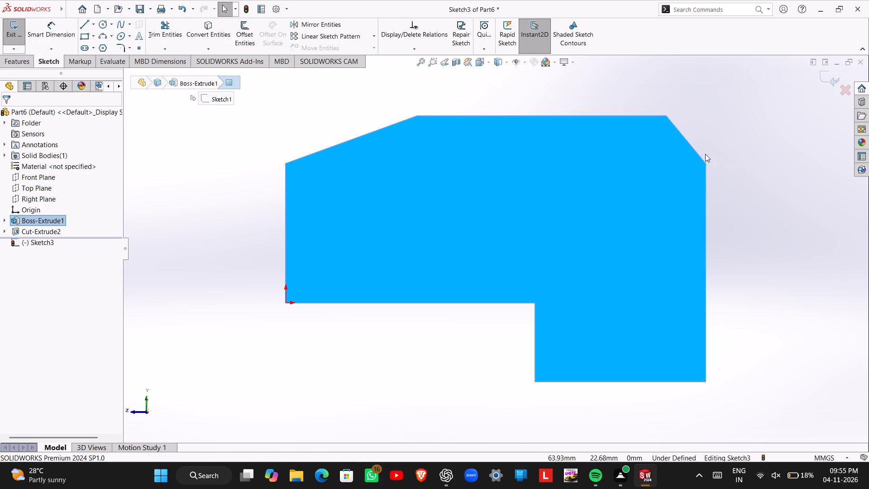
left_click(601, 195)
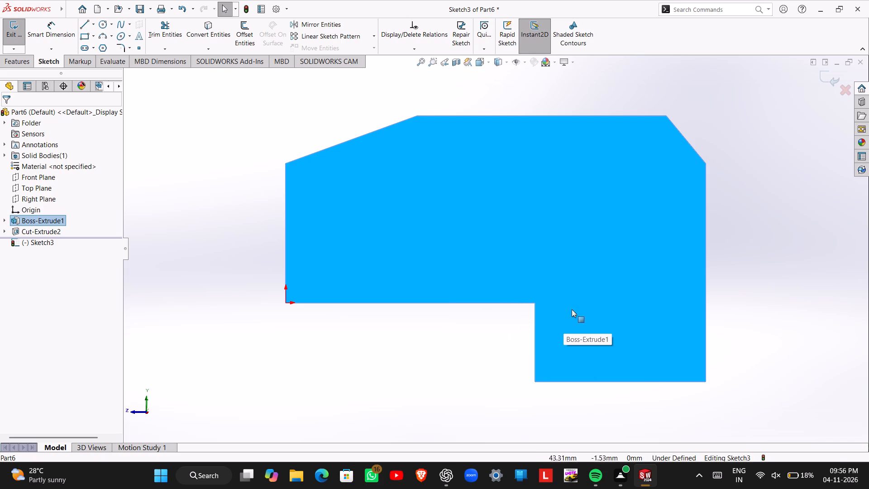
key("Escape")
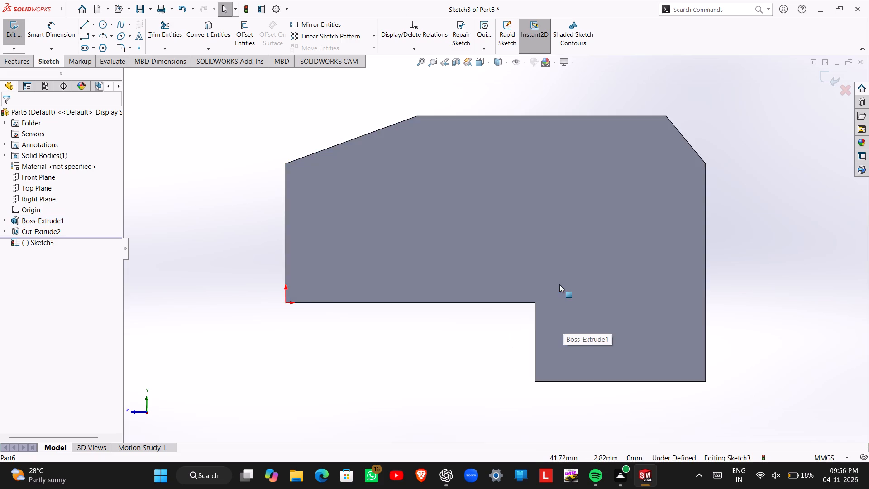
key("Escape")
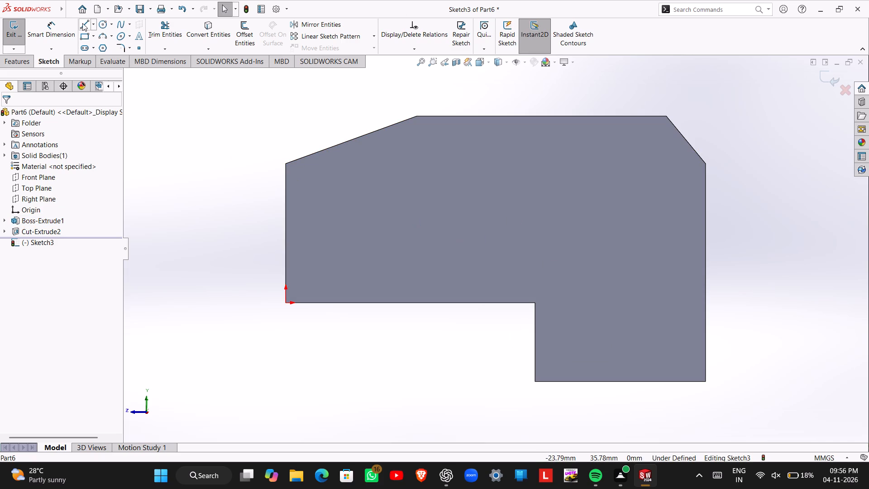
left_click(103, 25)
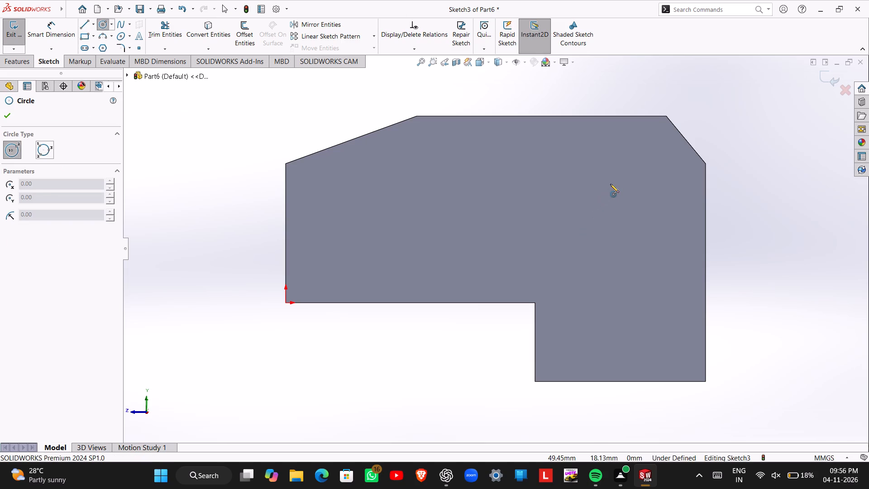
left_click(609, 203)
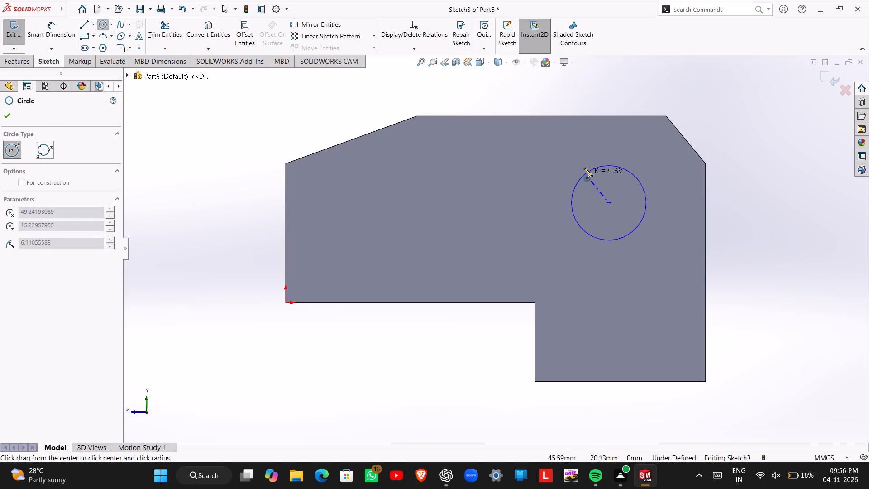
left_click(583, 164)
key("Escape")
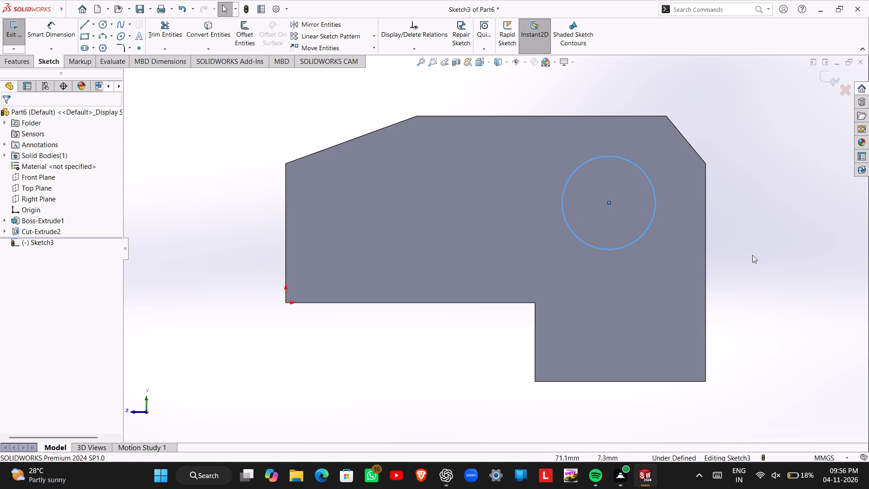
Dimension the circle's centre 15 mm from the long vertical edge and 30 mm from the face's lowest edge.
right_click_drag(751, 253, 737, 165)
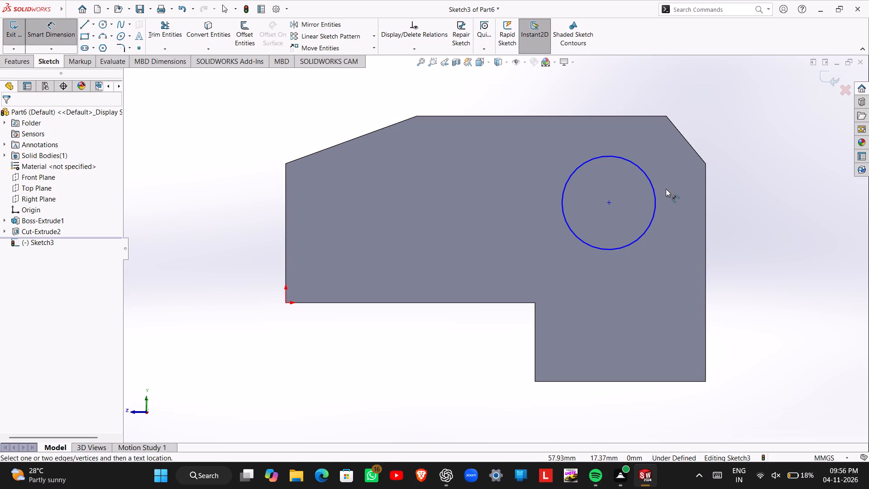
left_click(609, 203)
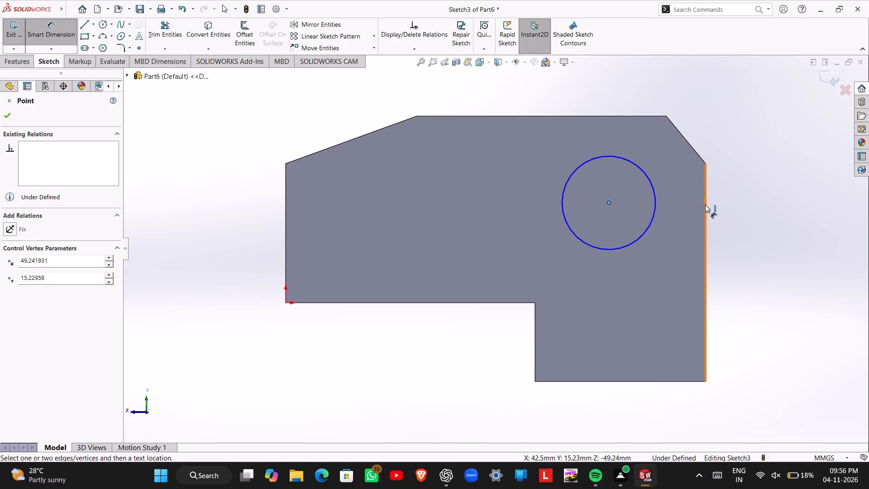
left_click(705, 205)
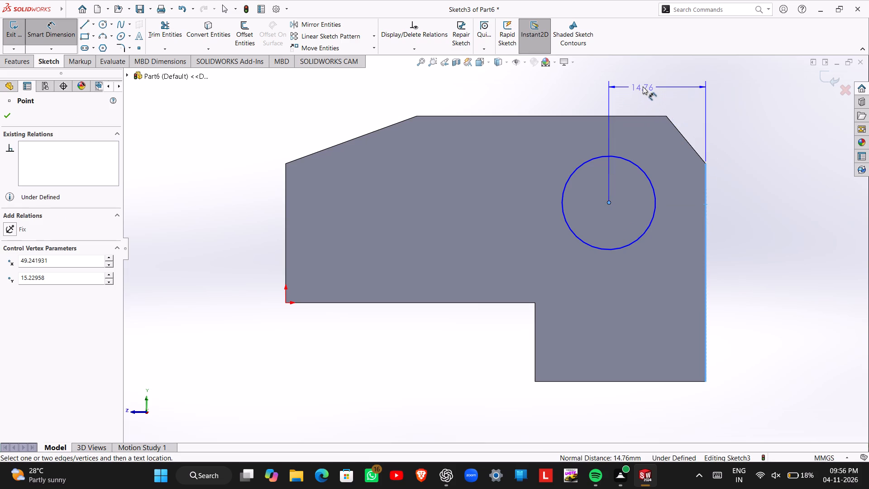
left_click(643, 86)
type("15")
key("Return")
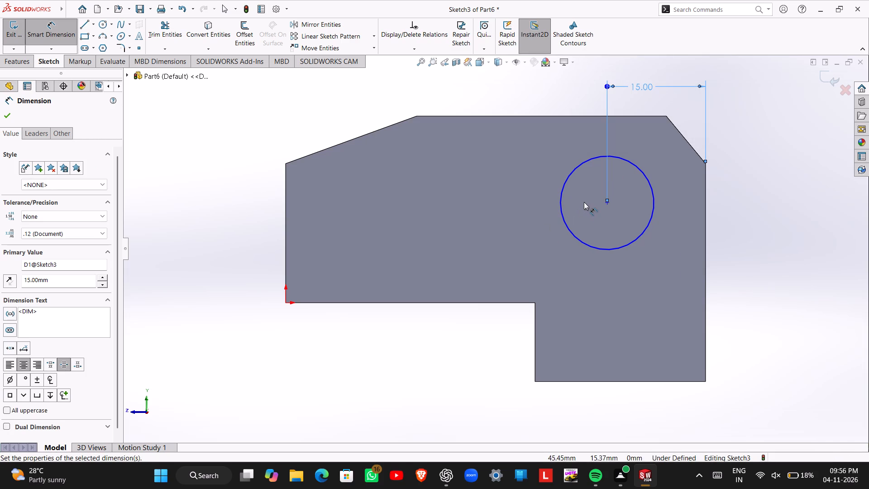
left_click(606, 203)
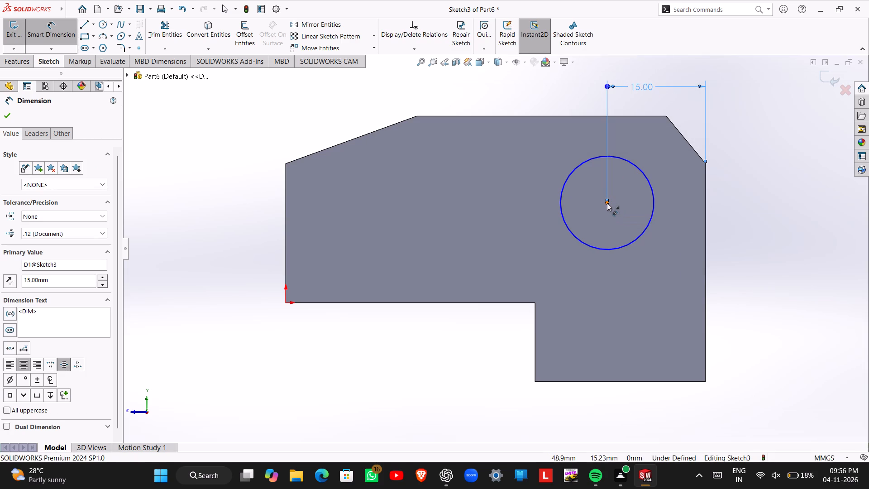
left_click(662, 381)
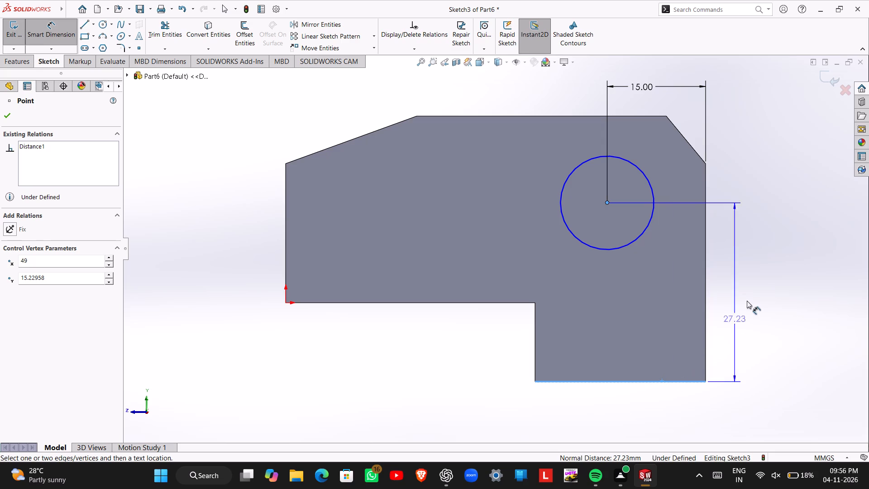
left_click(755, 292)
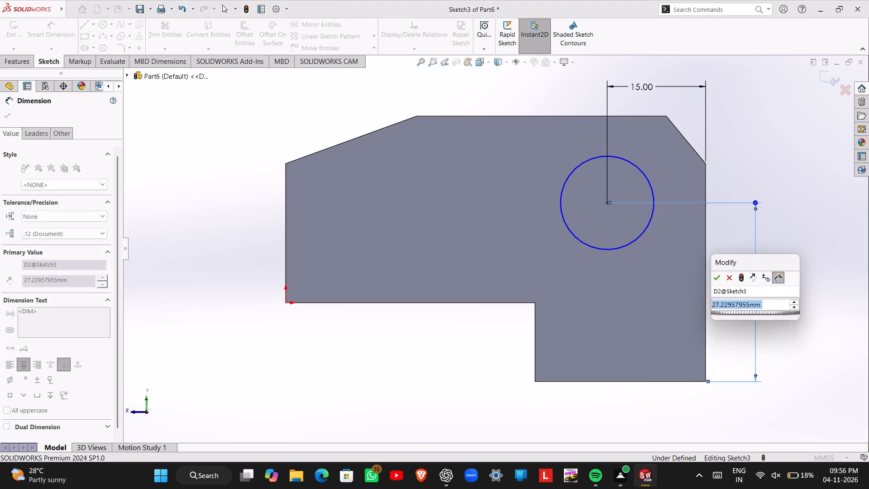
type("30")
key("Return")
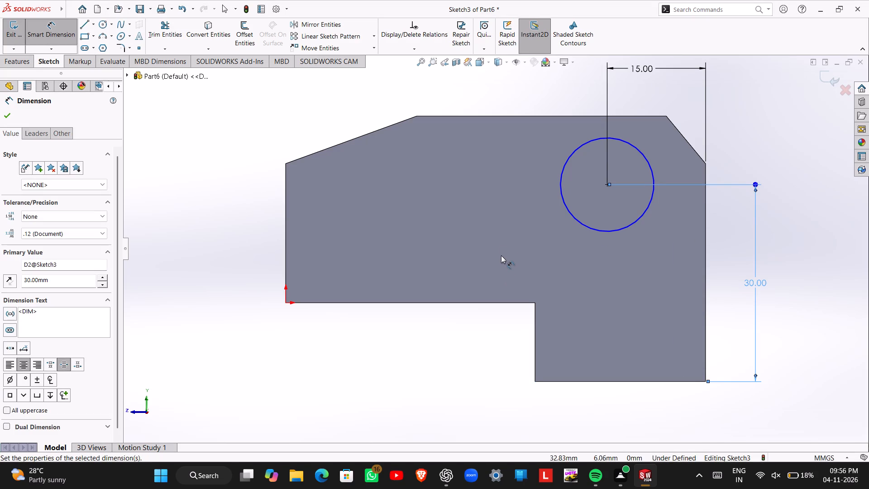
Set the circle's diameter to 15 mm and exit the sketch.
left_click(573, 219)
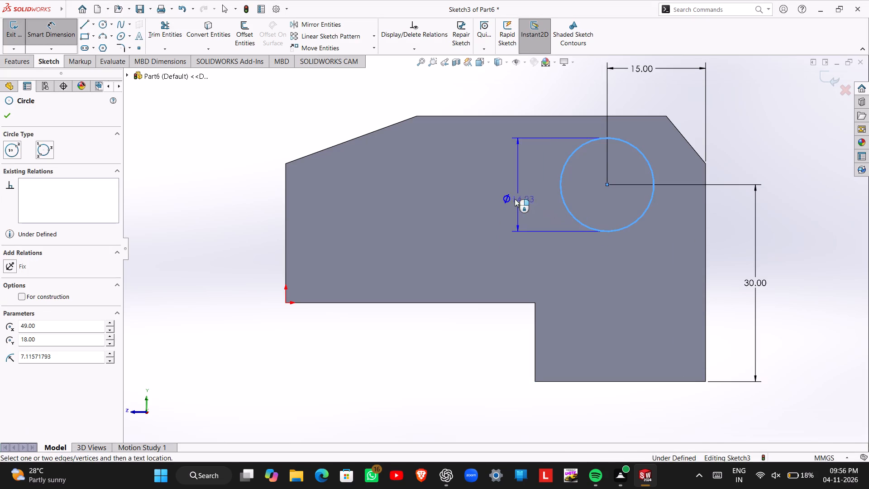
left_click(511, 199)
type("15")
key("Return")
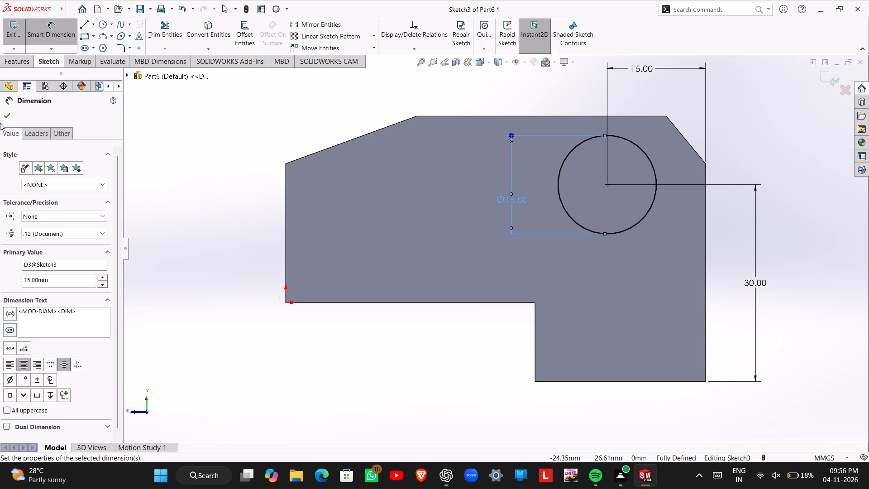
left_click(4, 114)
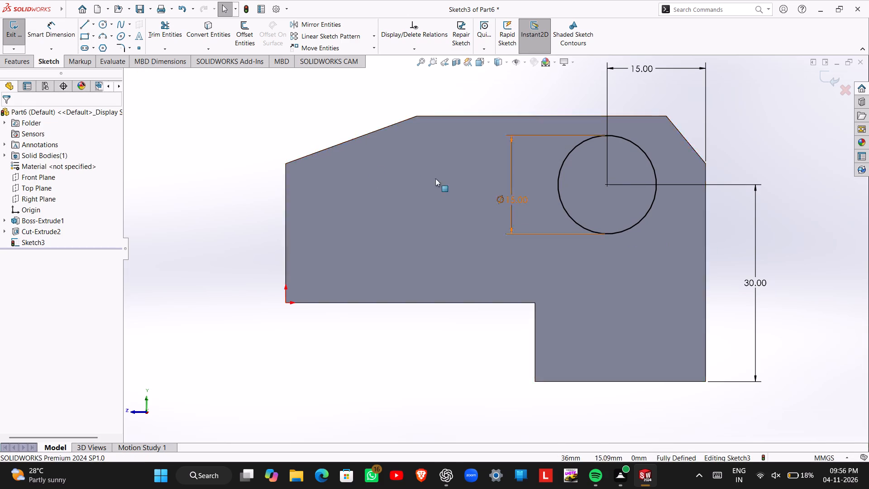
left_click(7, 32)
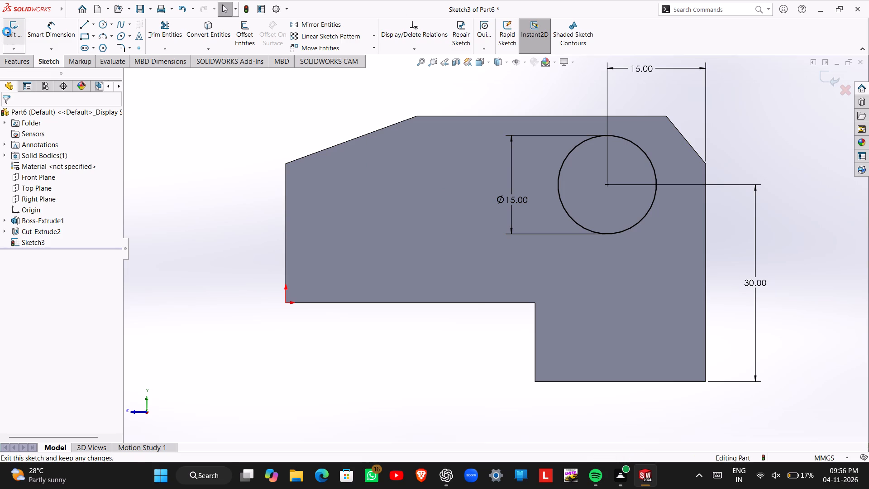
Extrude-cut the circle with Up To Surface, ending at the inner face of the adjacent side wall.
left_click(150, 30)
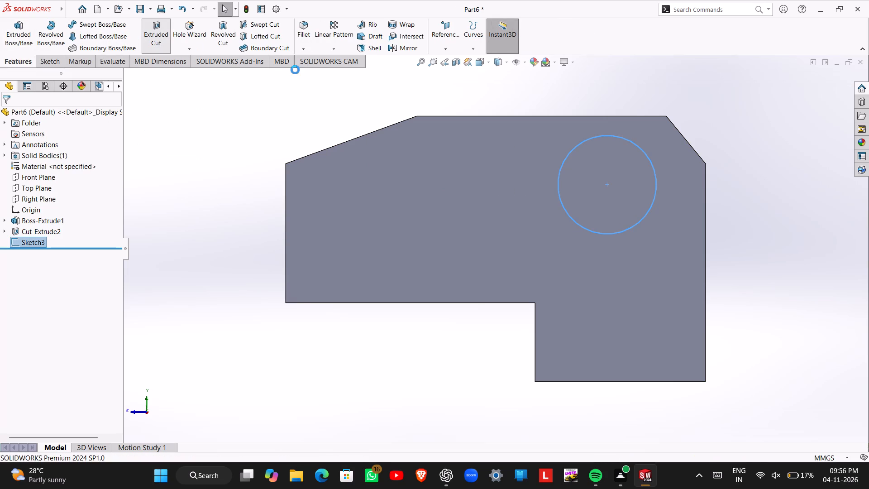
middle_click_drag(753, 231, 693, 249)
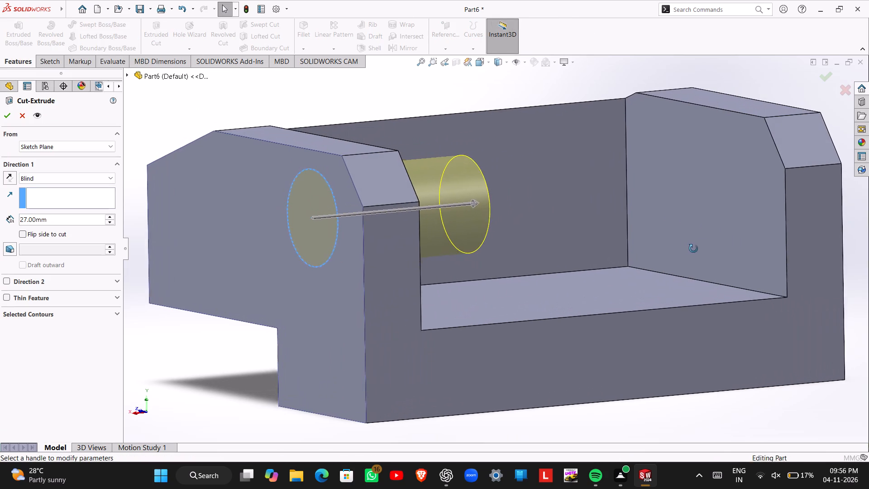
middle_click_drag(693, 249, 694, 249)
left_click(102, 177)
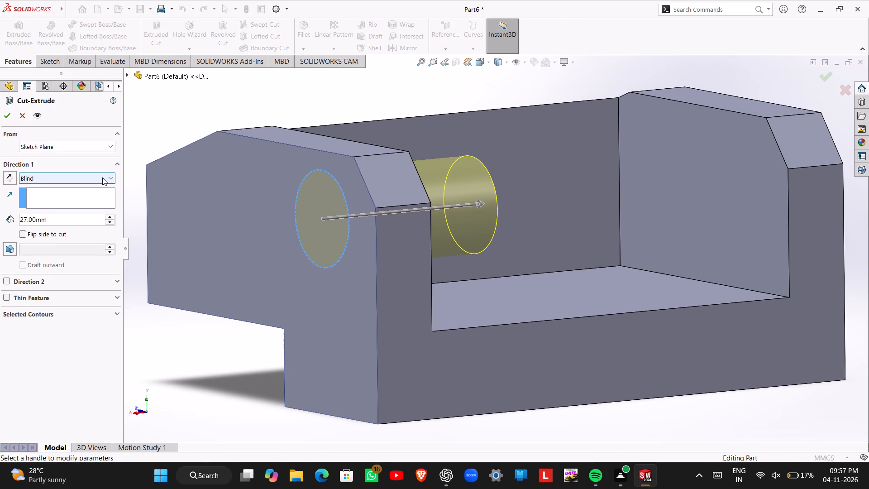
left_click(73, 227)
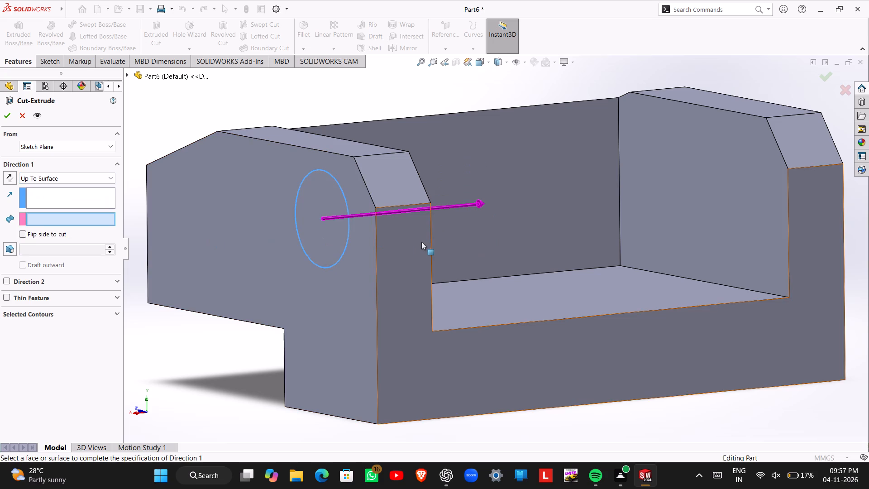
middle_click_drag(422, 242, 371, 241)
left_click(286, 243)
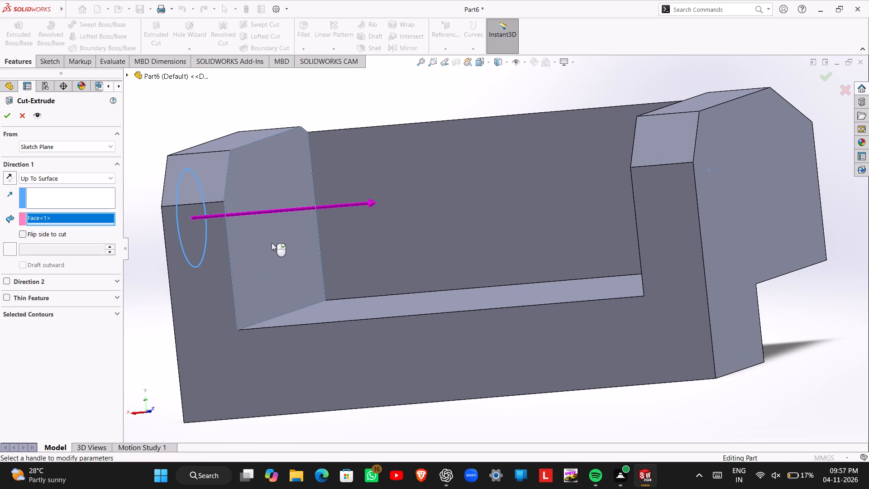
left_click(2, 117)
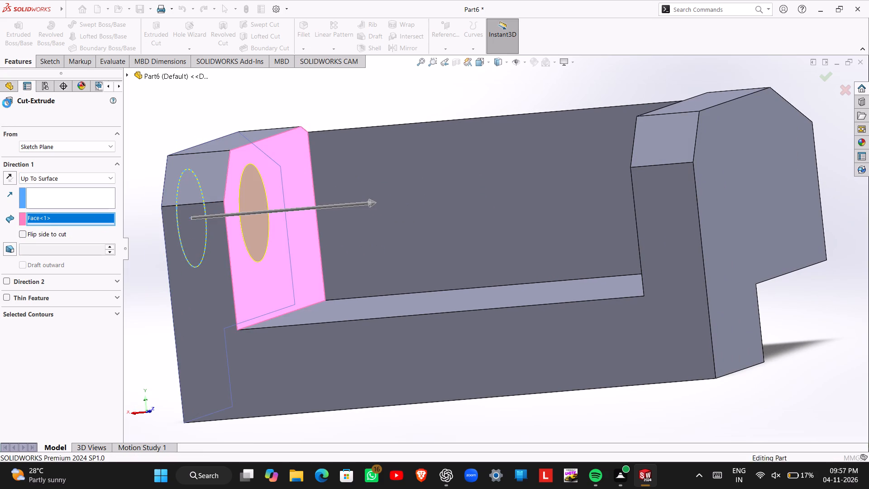
middle_click_drag(220, 219, 299, 211)
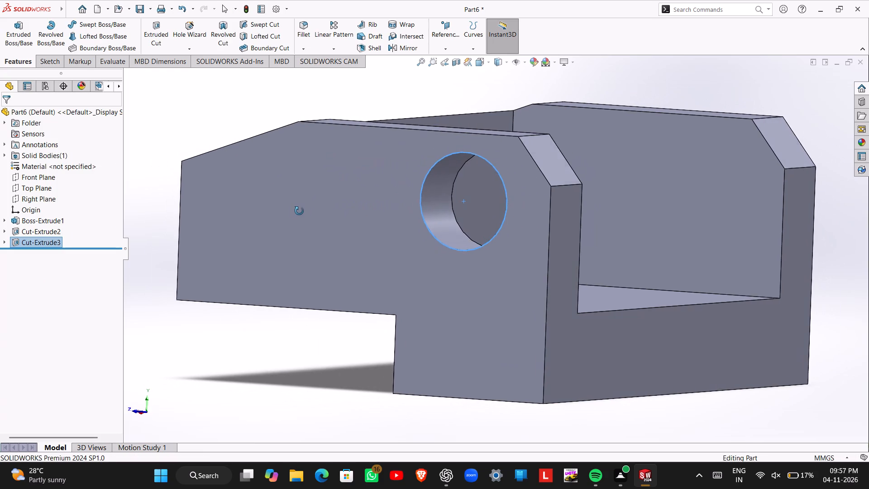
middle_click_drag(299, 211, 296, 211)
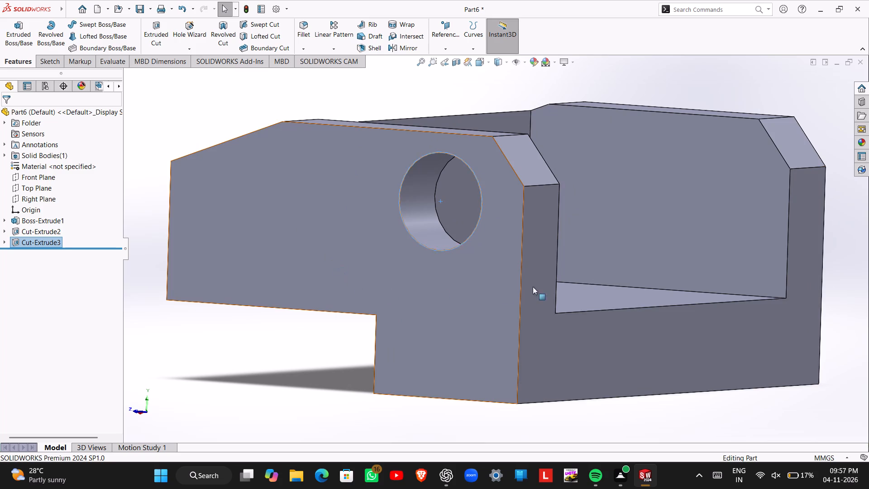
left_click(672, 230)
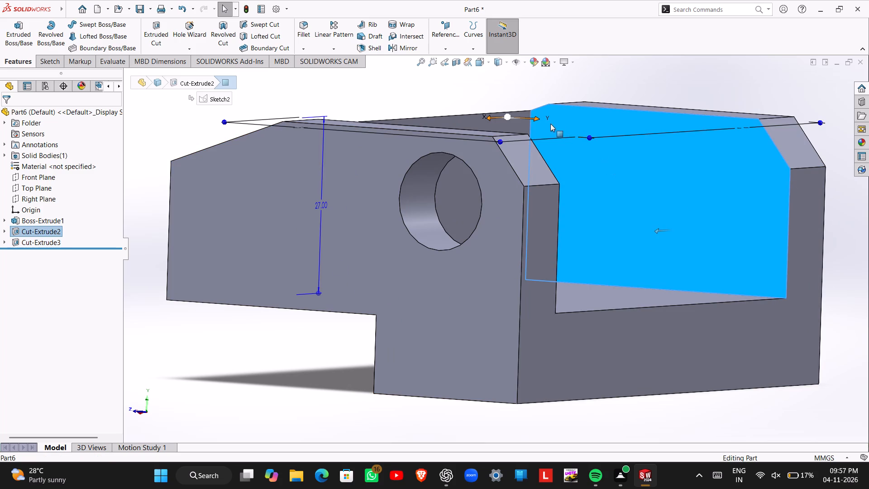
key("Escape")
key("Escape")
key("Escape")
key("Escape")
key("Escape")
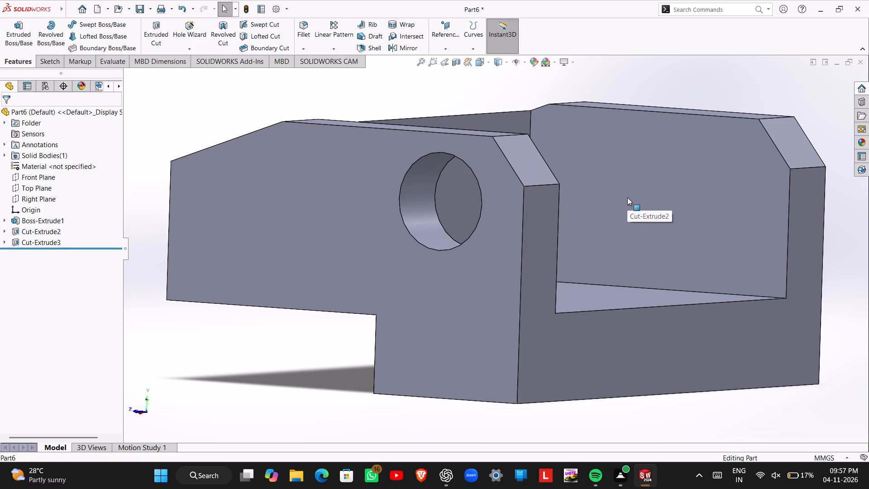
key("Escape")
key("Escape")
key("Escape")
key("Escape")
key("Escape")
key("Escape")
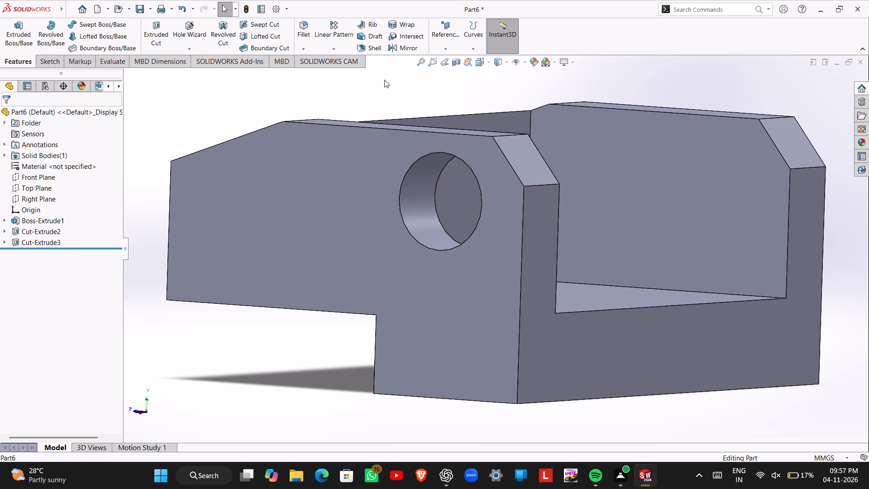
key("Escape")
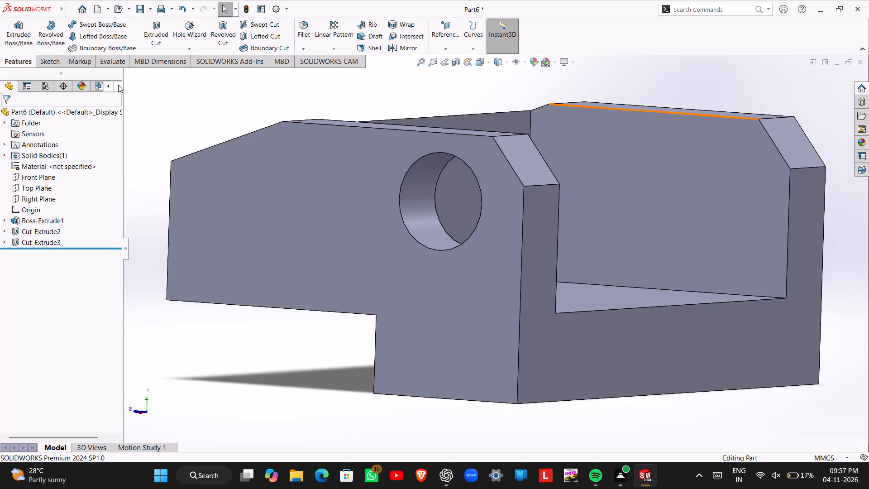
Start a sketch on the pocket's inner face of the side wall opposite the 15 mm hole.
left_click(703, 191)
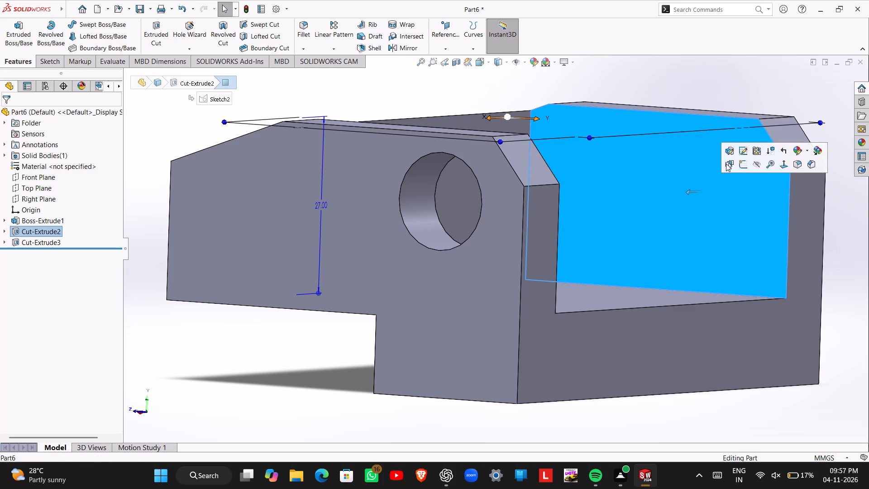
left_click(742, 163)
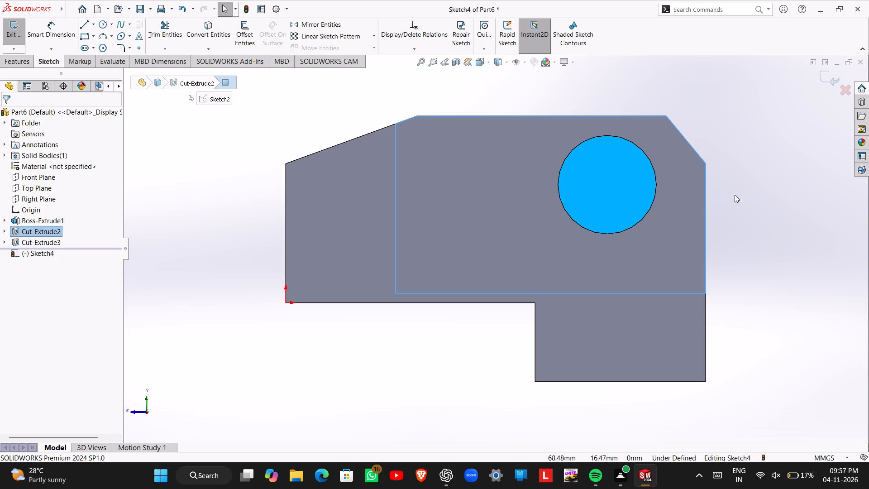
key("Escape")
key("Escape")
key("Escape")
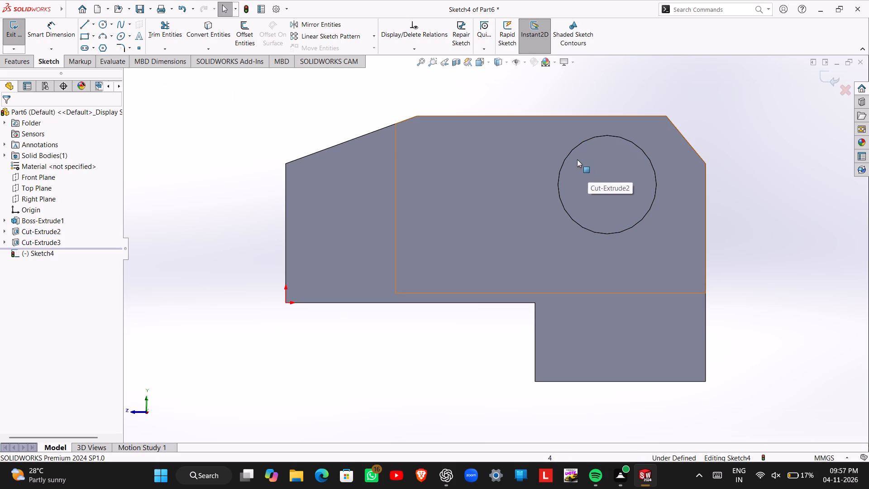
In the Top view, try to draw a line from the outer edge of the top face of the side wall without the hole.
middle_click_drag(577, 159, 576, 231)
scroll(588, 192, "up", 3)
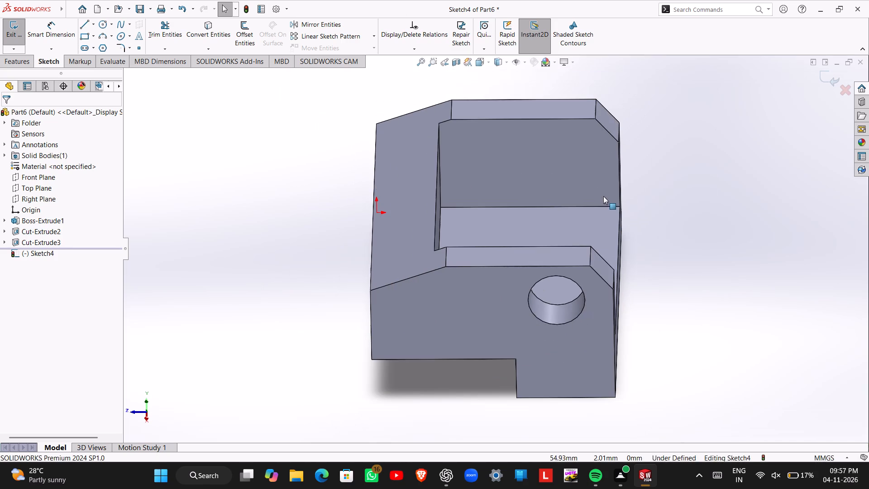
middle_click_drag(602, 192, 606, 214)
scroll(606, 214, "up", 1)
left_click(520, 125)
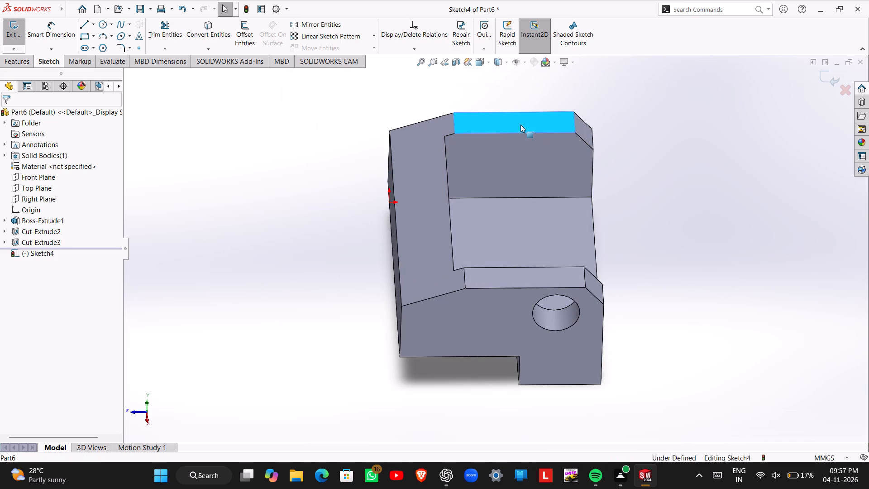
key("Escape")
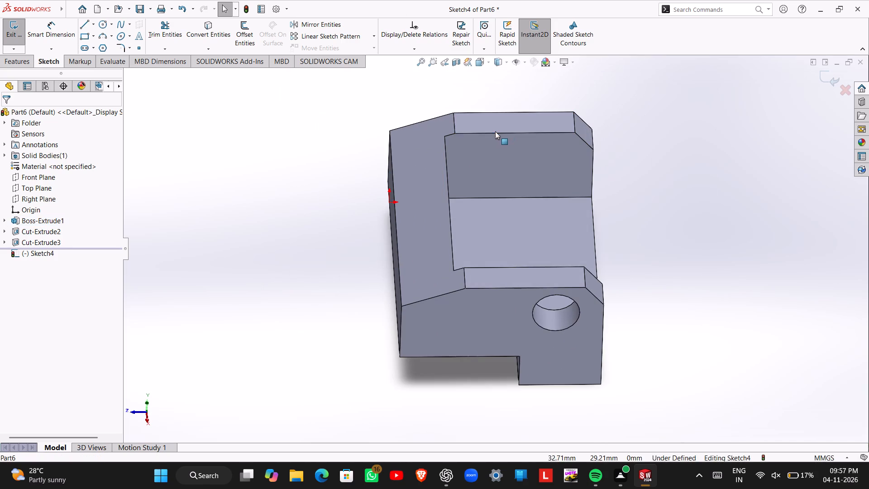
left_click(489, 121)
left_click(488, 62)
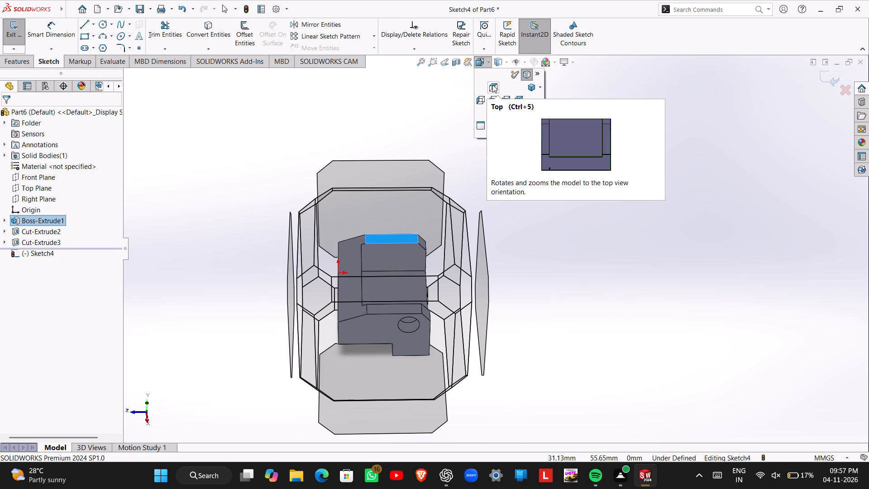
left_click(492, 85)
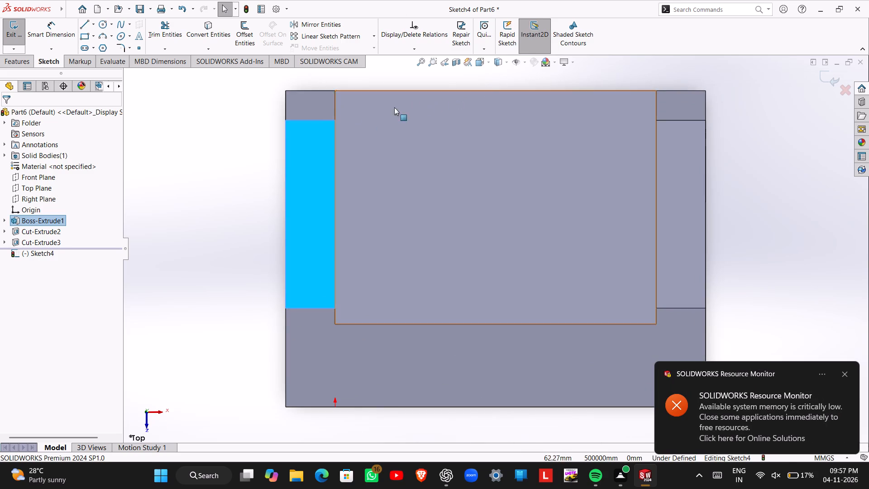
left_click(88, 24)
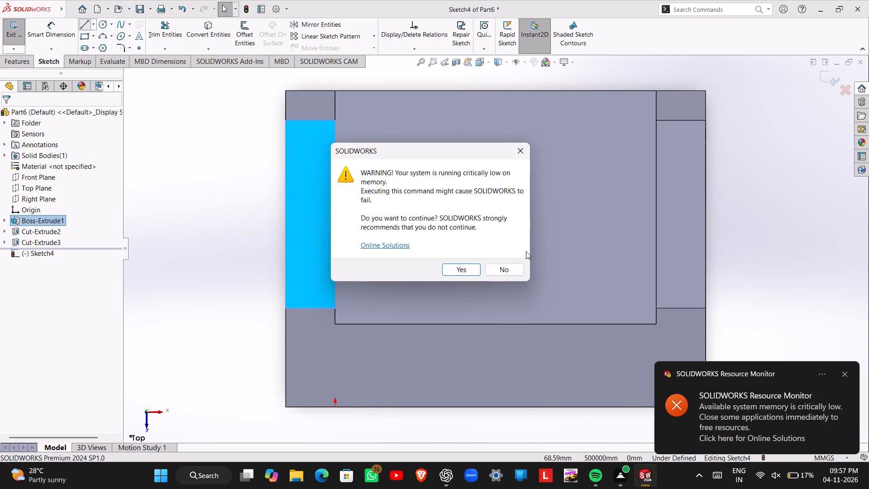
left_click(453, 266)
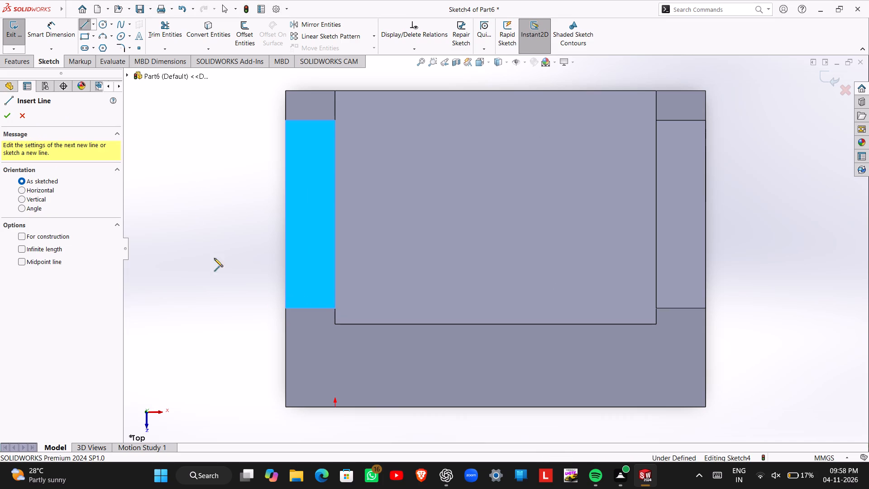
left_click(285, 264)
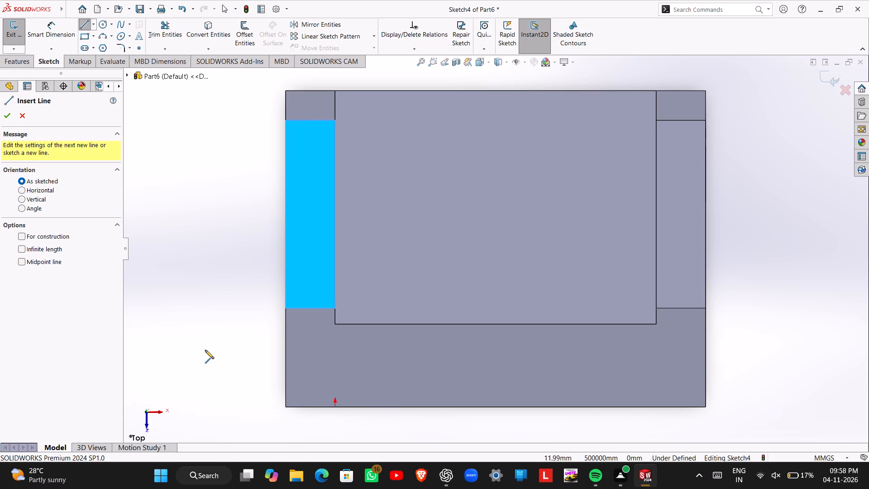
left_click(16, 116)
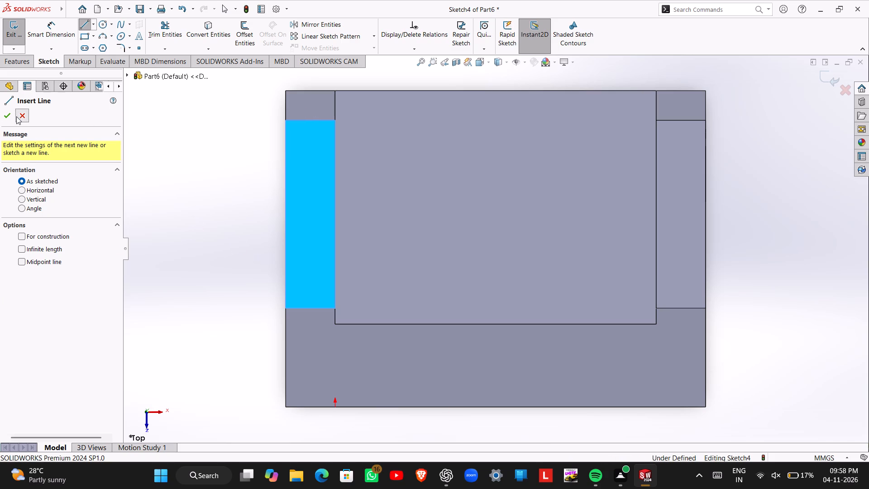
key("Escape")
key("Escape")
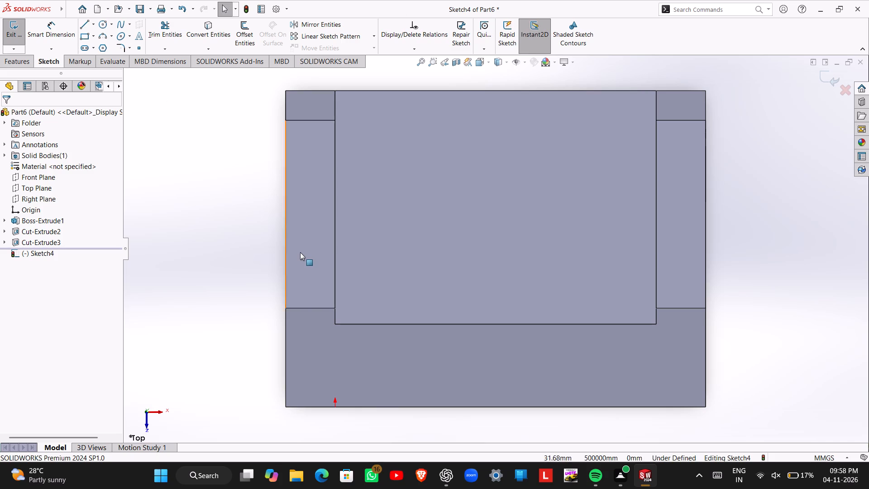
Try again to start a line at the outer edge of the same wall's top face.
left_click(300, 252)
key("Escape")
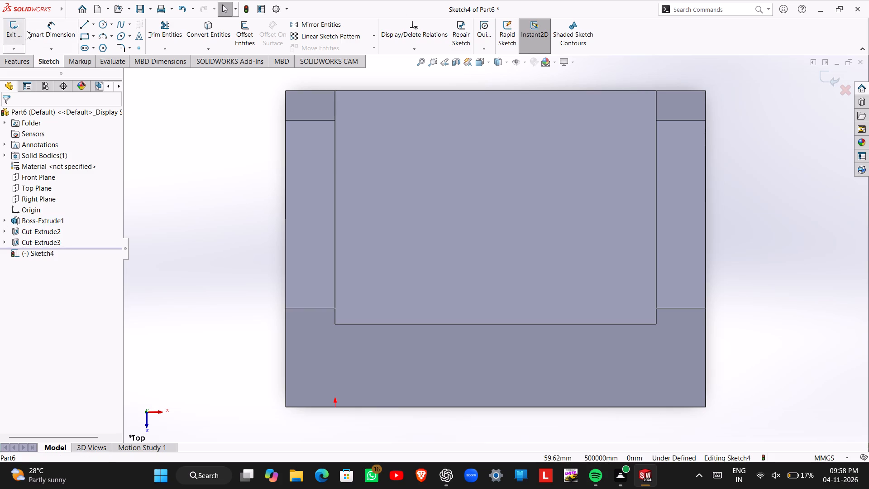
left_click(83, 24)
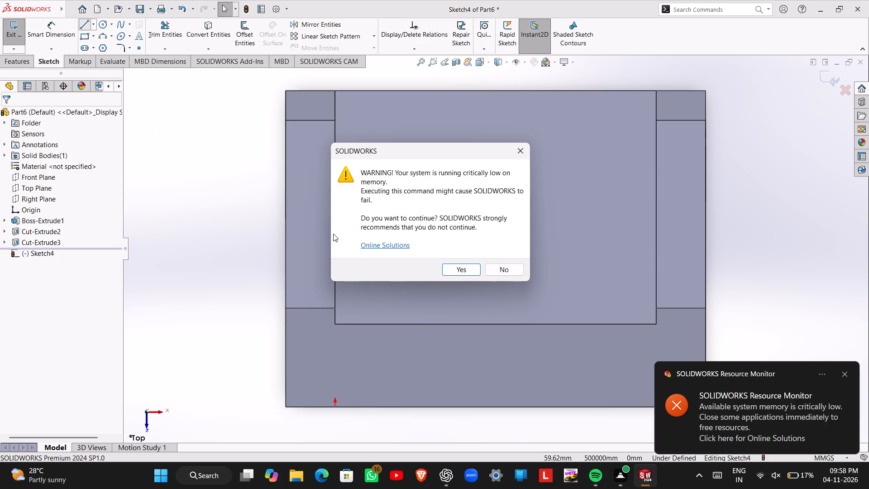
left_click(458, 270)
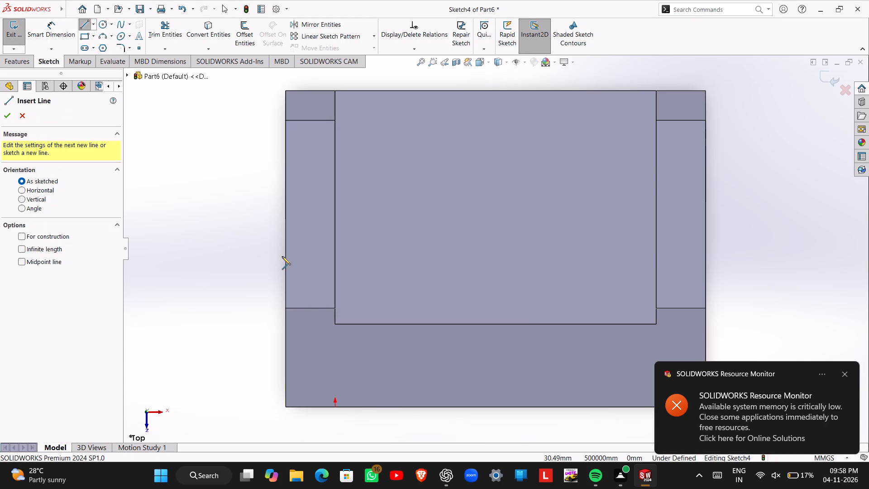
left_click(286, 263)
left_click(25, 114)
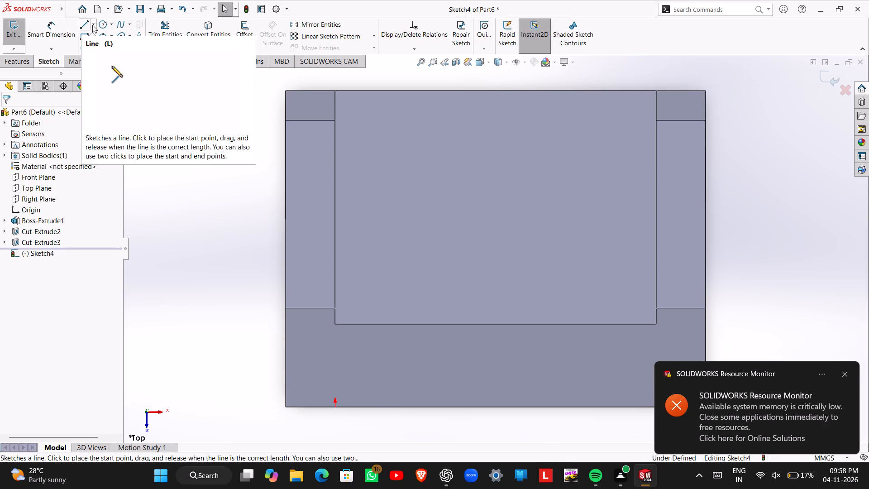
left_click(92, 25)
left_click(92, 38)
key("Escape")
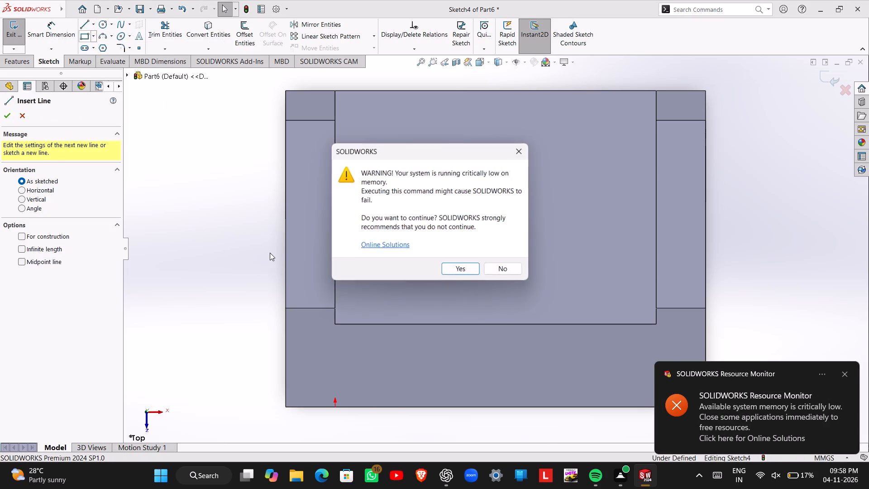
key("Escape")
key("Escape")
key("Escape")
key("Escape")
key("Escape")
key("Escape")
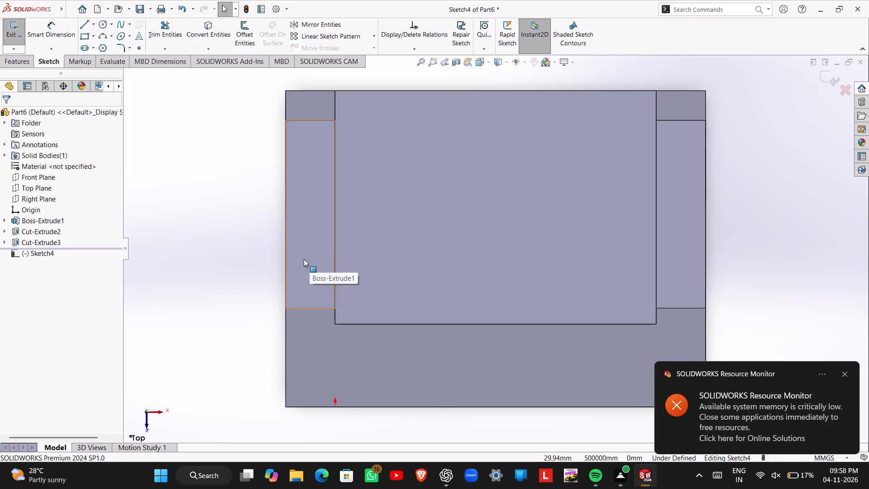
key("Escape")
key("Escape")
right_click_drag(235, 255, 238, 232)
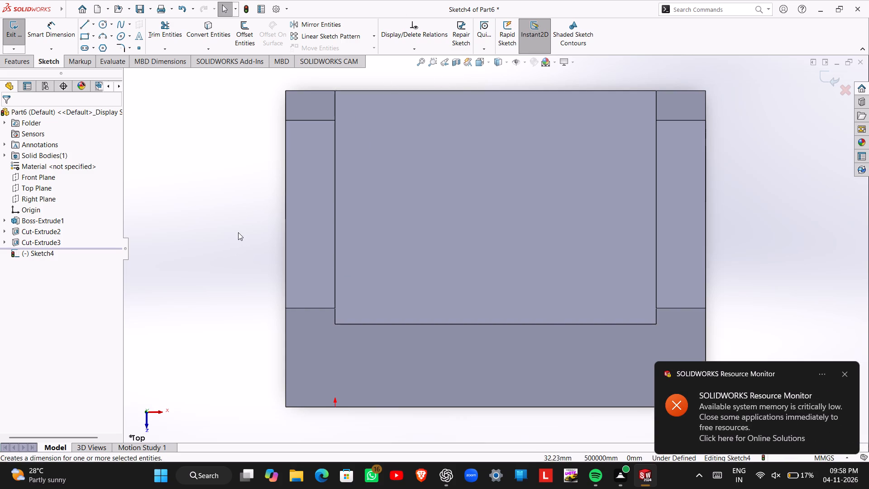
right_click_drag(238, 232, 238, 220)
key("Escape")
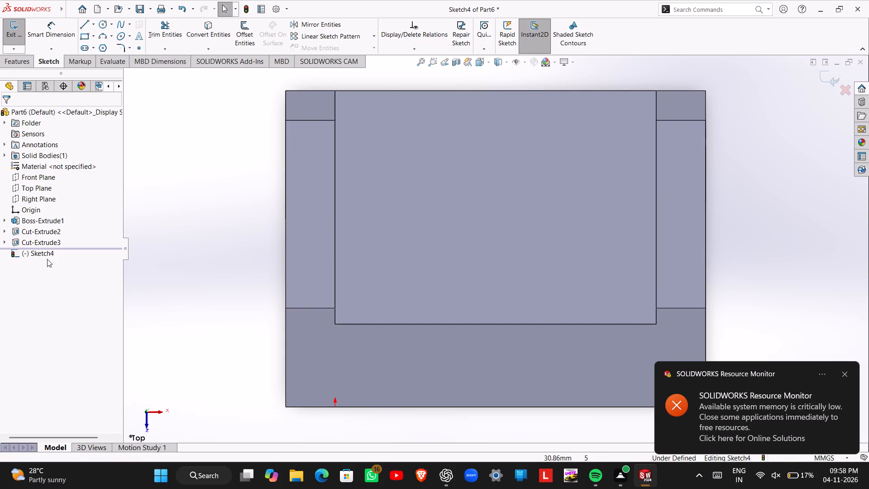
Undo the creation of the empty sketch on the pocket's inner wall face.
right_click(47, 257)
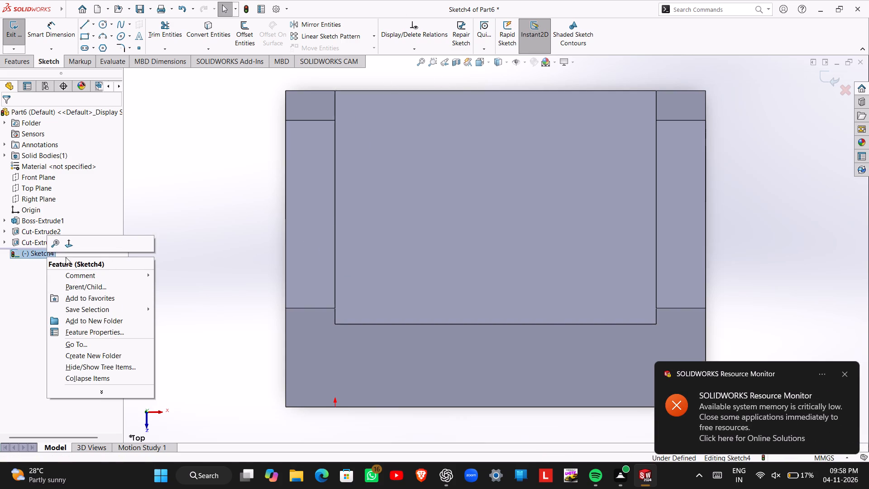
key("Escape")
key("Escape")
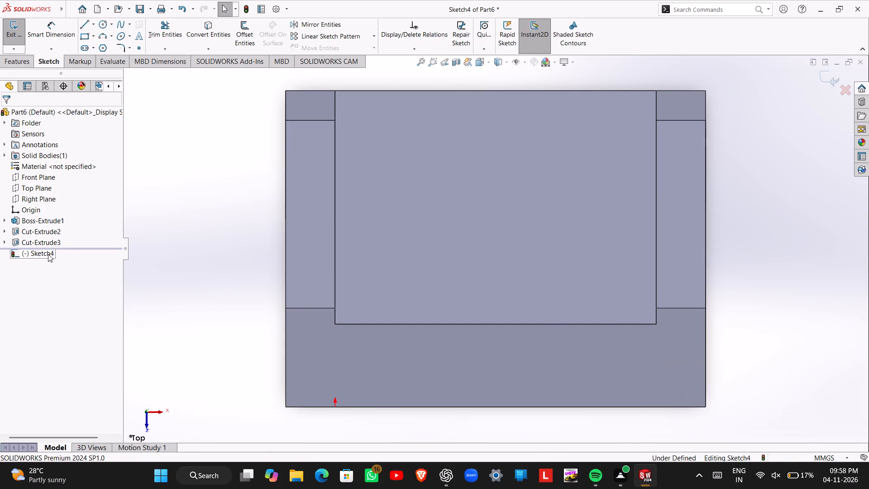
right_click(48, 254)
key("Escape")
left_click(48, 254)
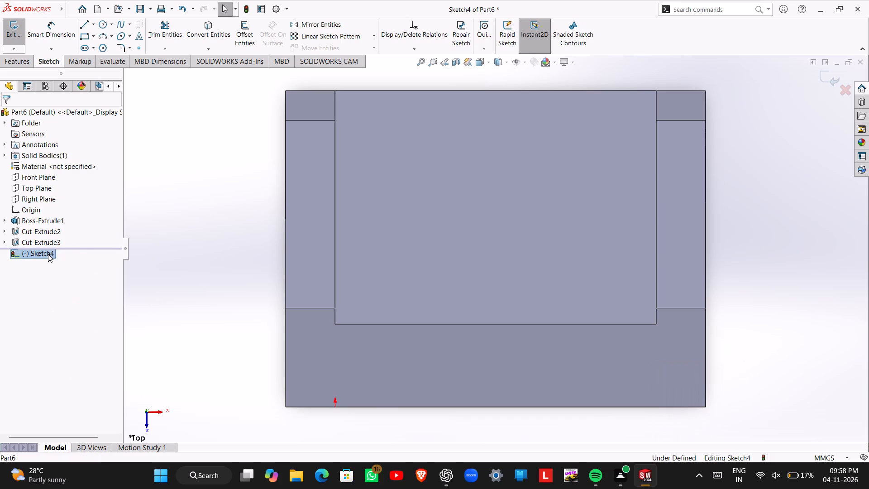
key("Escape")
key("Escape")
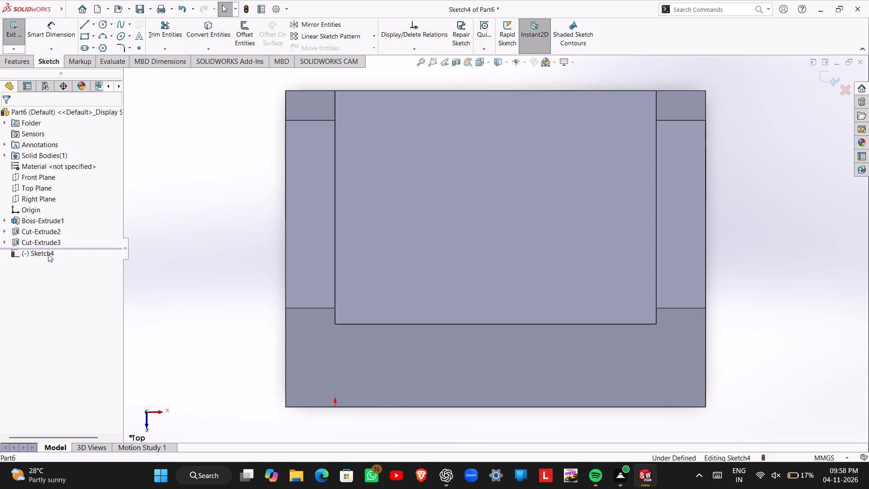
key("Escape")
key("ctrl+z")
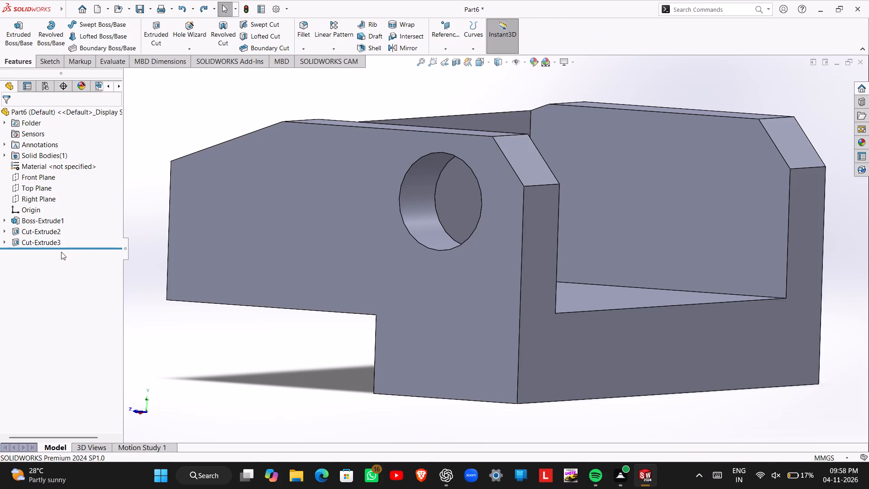
On the top face of the side wall without the hole, sketch a closed rectangle about 3.7 by 38.4 mm along the outer edge, extending past the chamfered end.
scroll(321, 225, "up", 3)
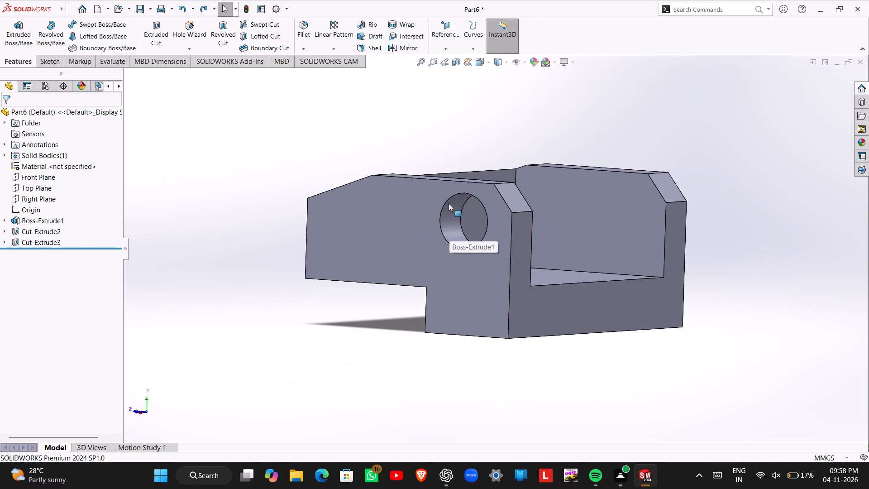
middle_click_drag(444, 197, 570, 384)
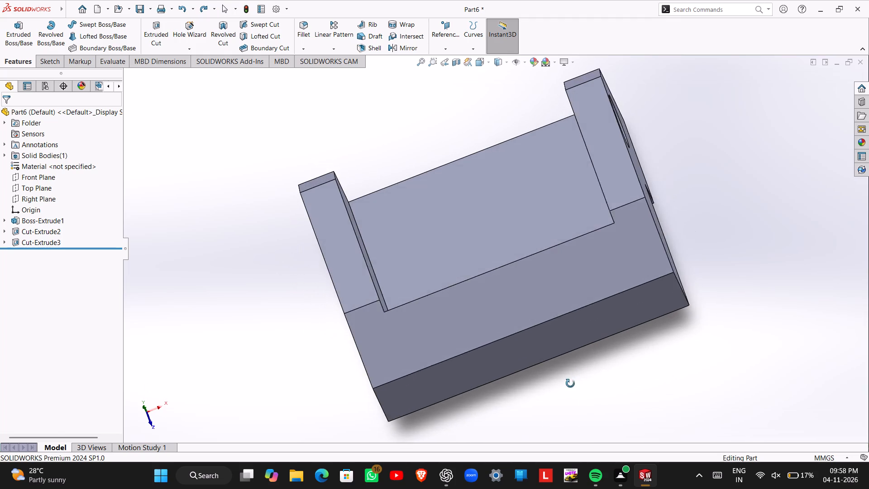
middle_click_drag(570, 384, 572, 384)
middle_click_drag(526, 283, 526, 291)
left_click(342, 265)
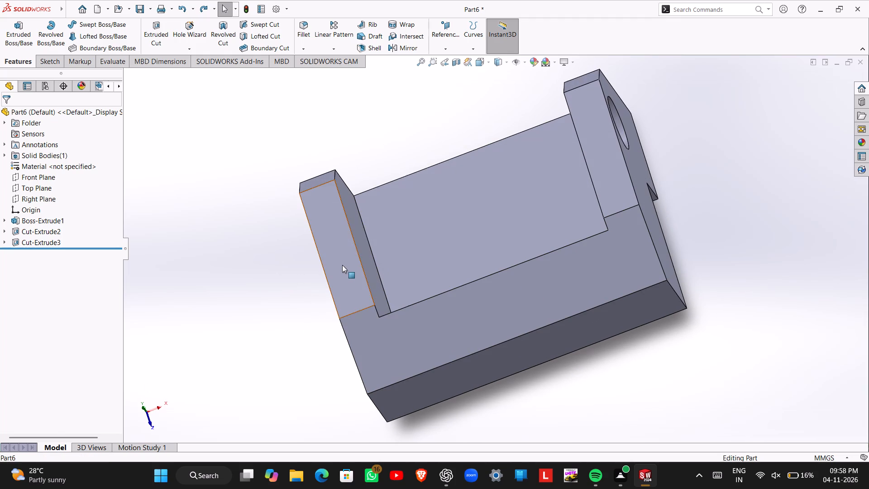
left_click(379, 240)
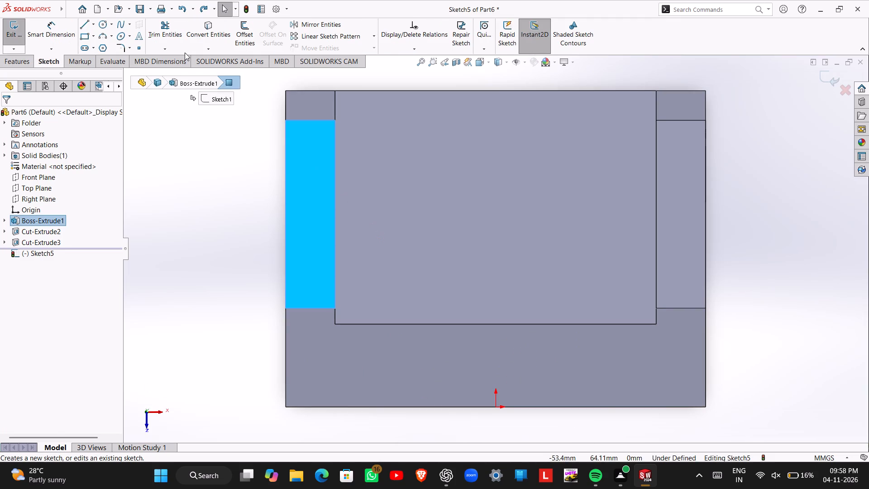
left_click(83, 24)
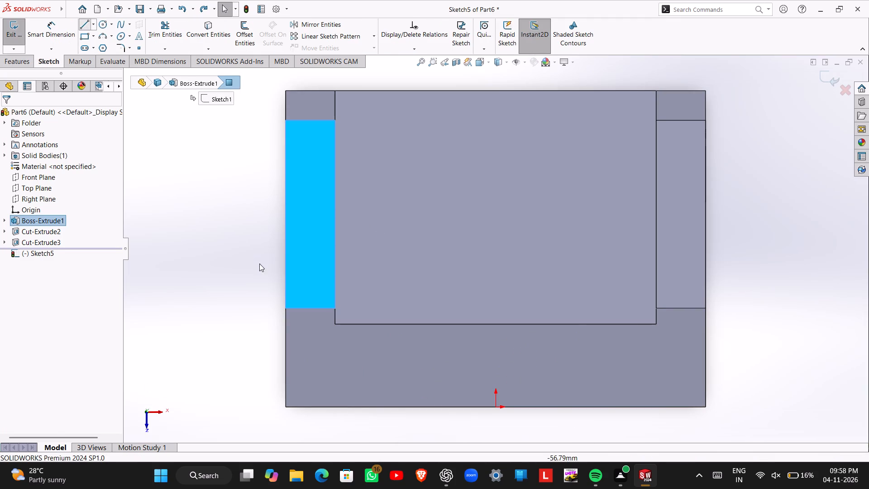
left_click(285, 269)
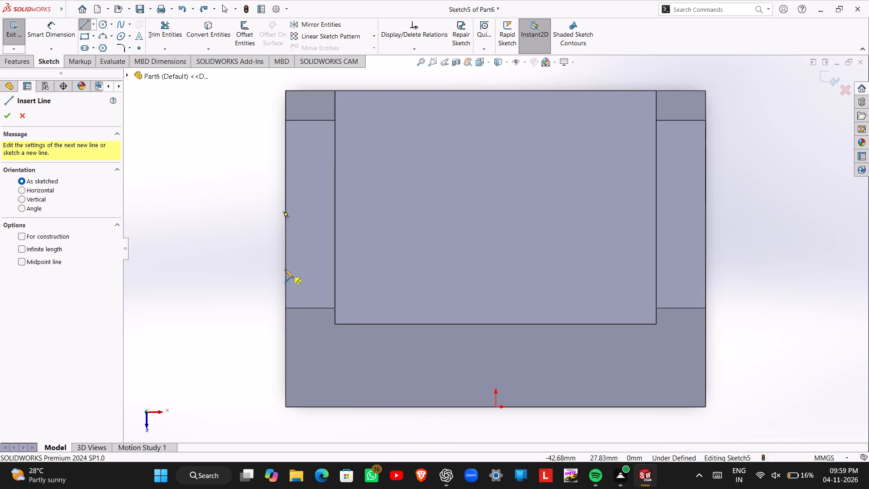
left_click(304, 268)
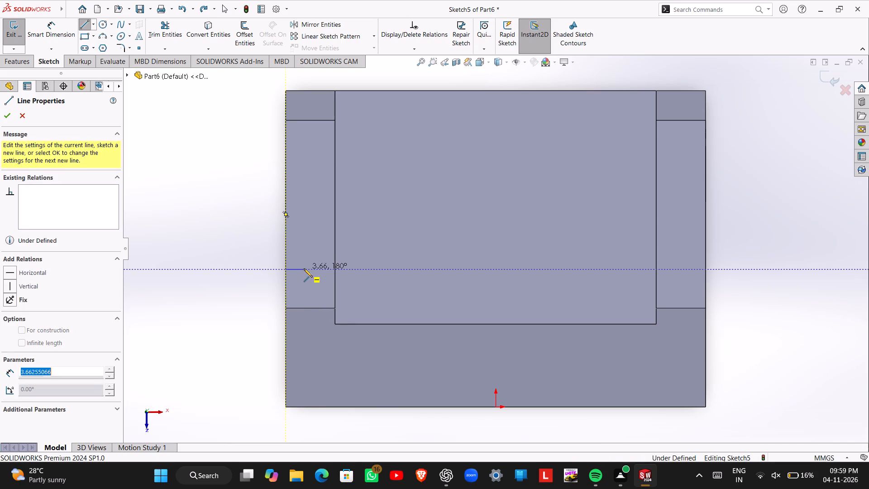
left_click(305, 80)
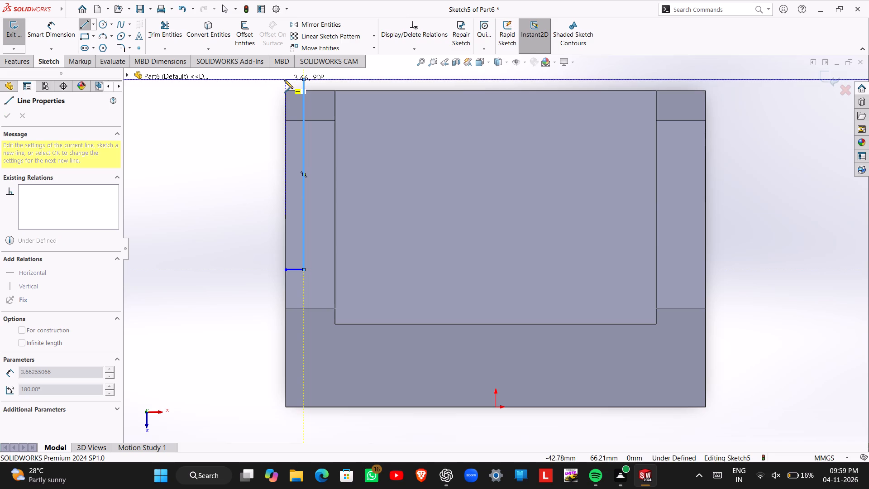
left_click(284, 80)
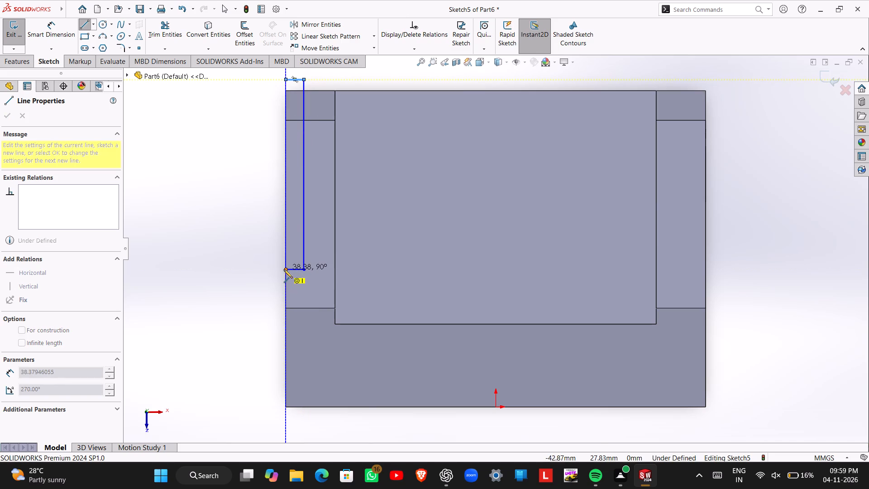
left_click(285, 269)
key("Escape")
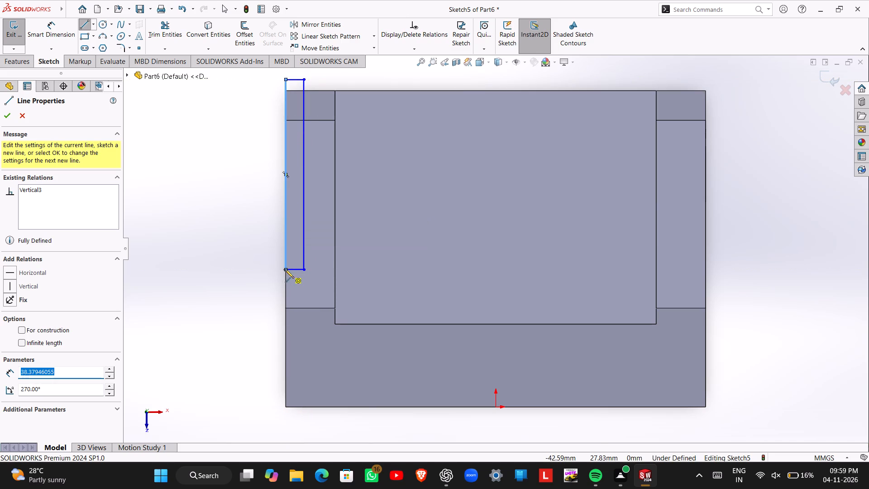
Dimension the rectangle 3 mm wide and set its inner short side 10 mm from the top face's edge at the sloped end.
right_click_drag(243, 279, 233, 212)
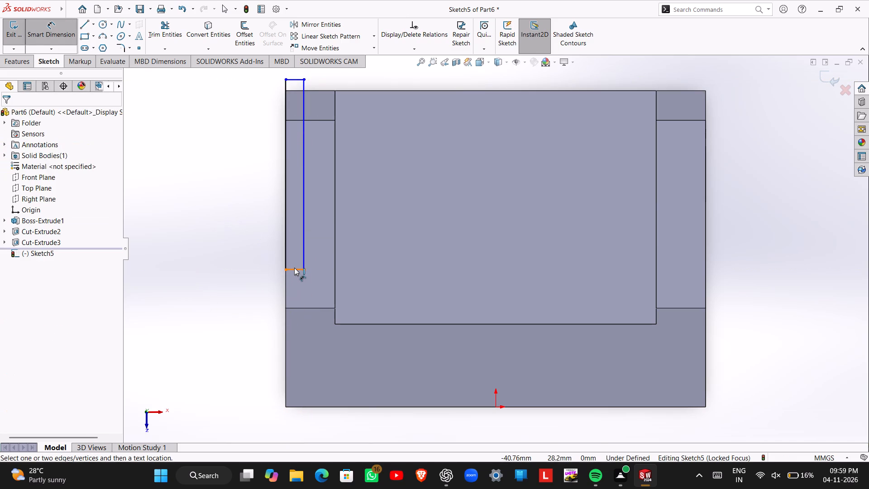
left_click(294, 268)
left_click(296, 288)
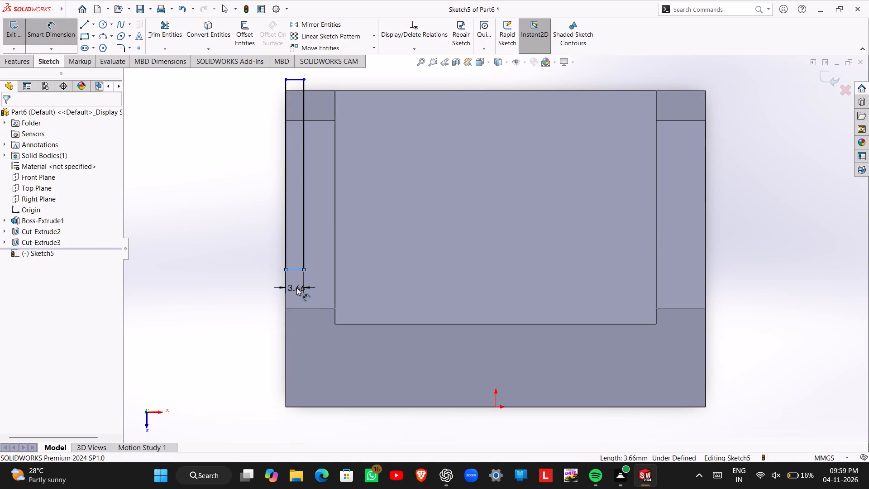
key("3")
key("Return")
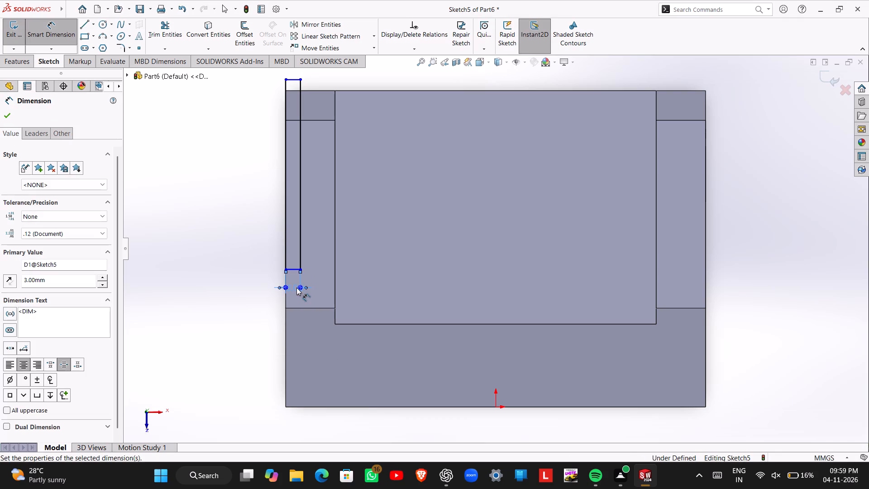
left_click(292, 80)
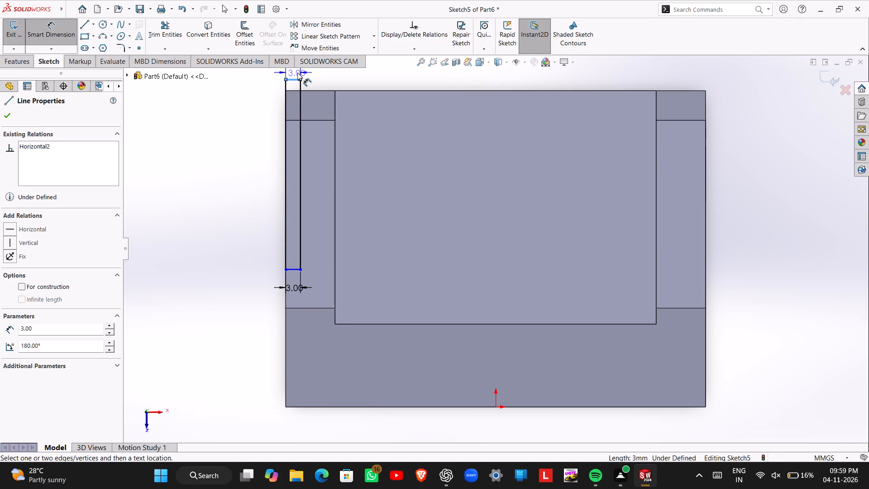
key("Escape")
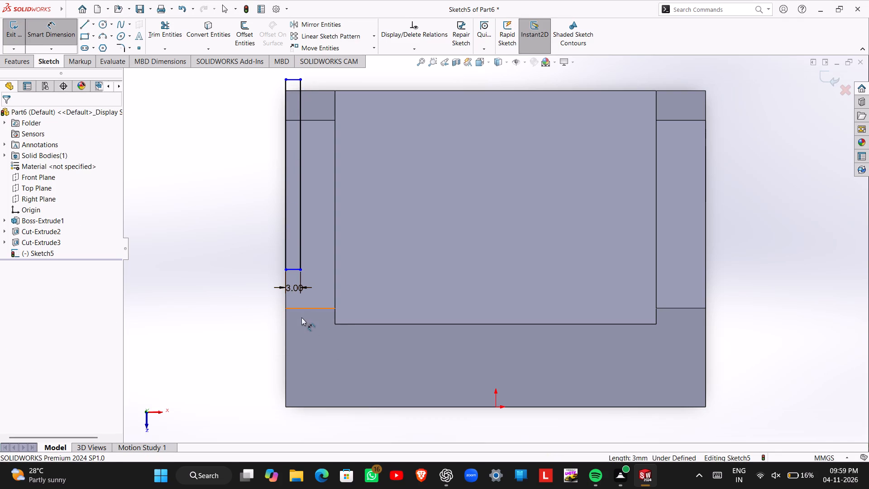
left_click(294, 307)
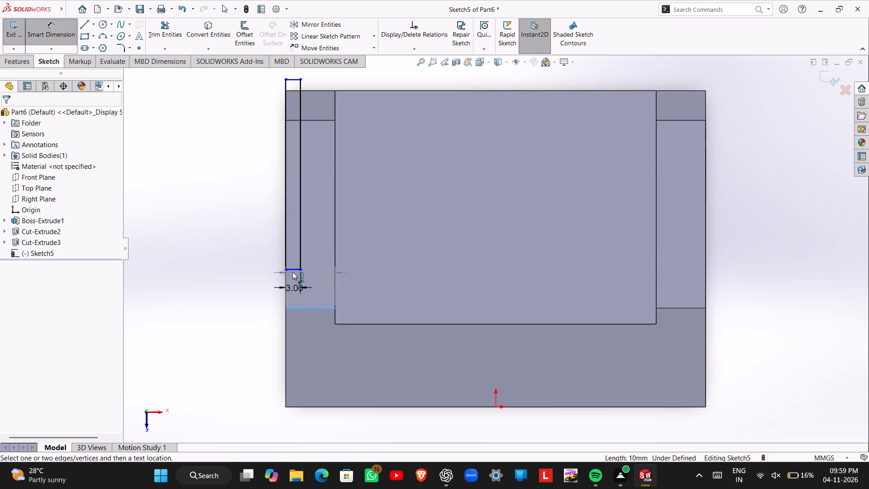
left_click(292, 269)
left_click(246, 286)
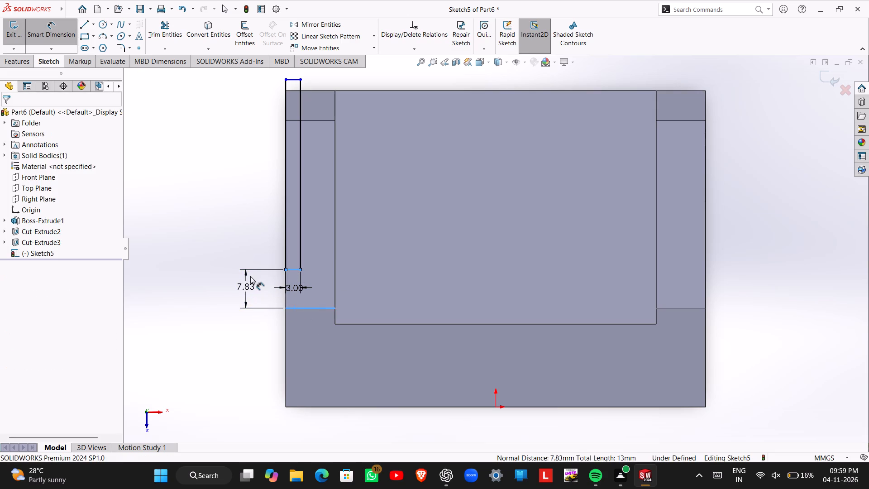
type("10")
key("Return")
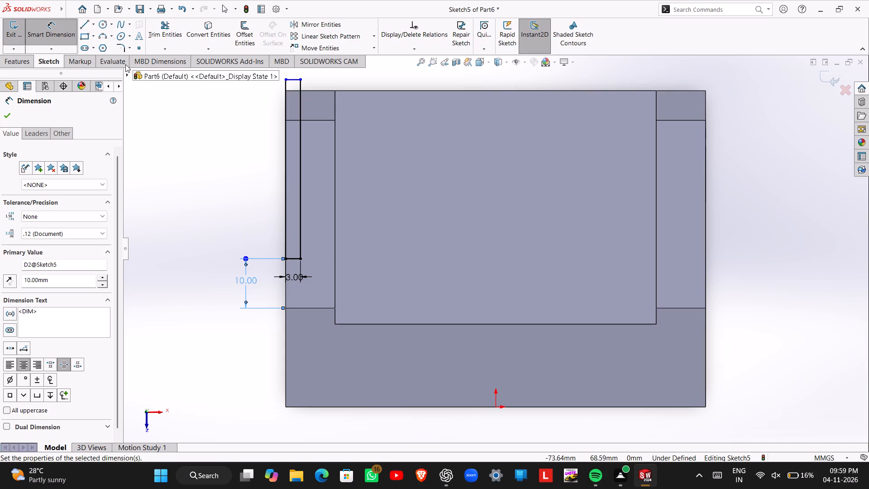
Cut-extrude the 3 mm wide rectangle Through All down the outside of the side wall.
left_click(16, 36)
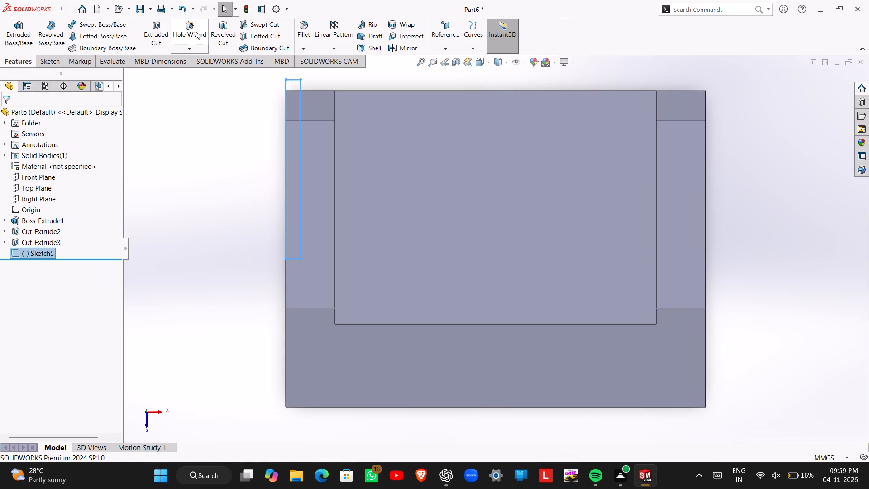
left_click(167, 34)
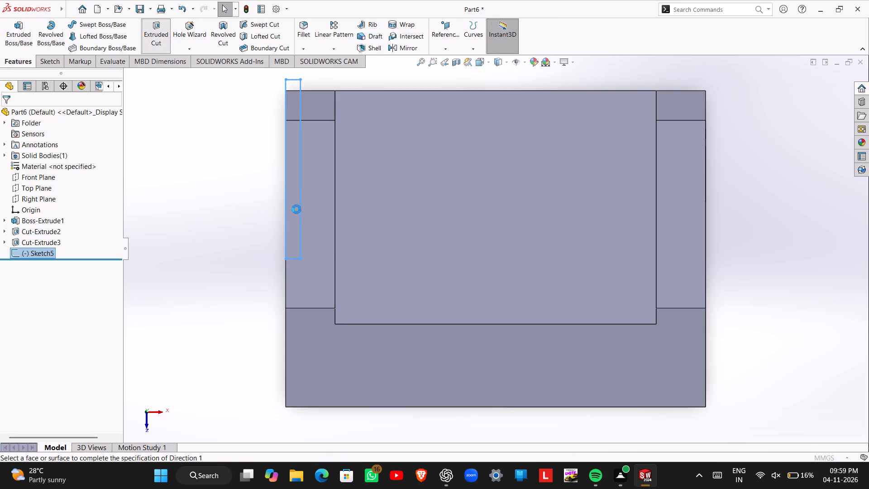
middle_click_drag(254, 278, 306, 273)
left_click(53, 178)
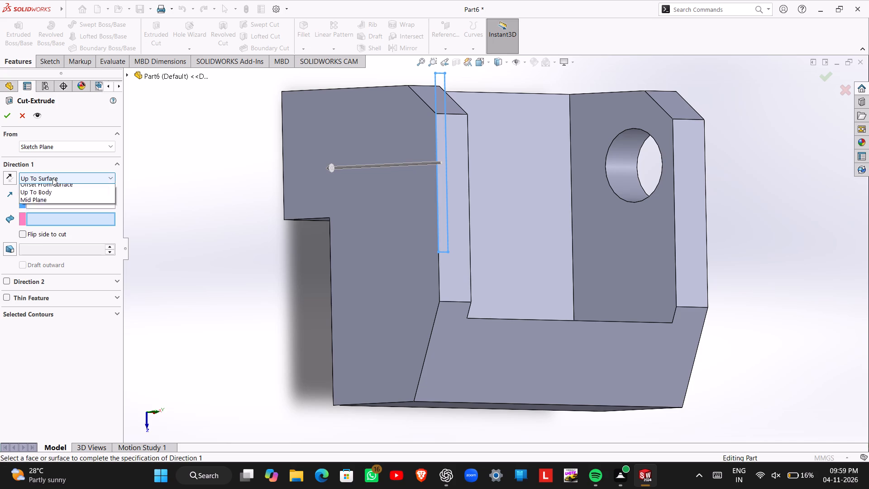
left_click(48, 195)
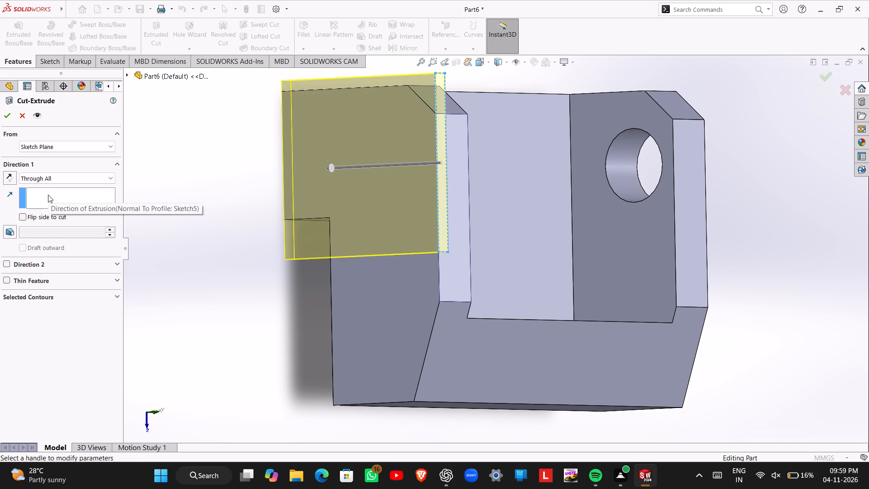
left_click(6, 114)
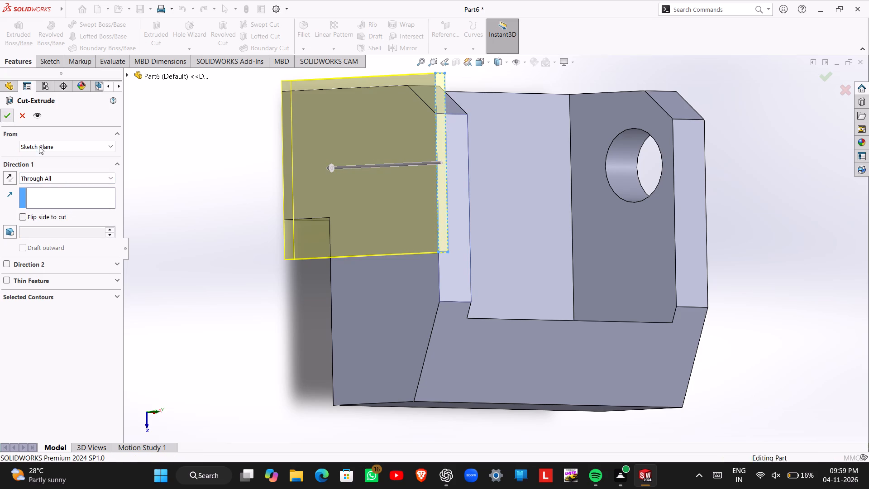
middle_click_drag(335, 192, 289, 193)
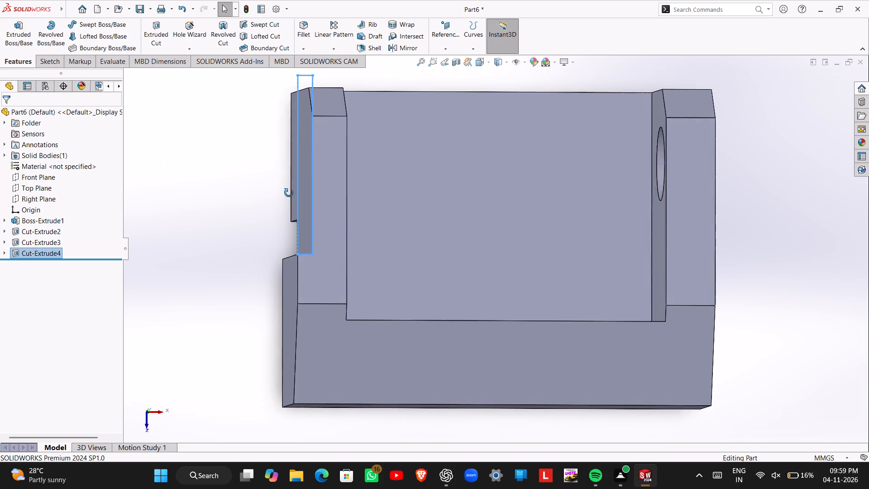
middle_click_drag(289, 193, 273, 185)
left_click(214, 203)
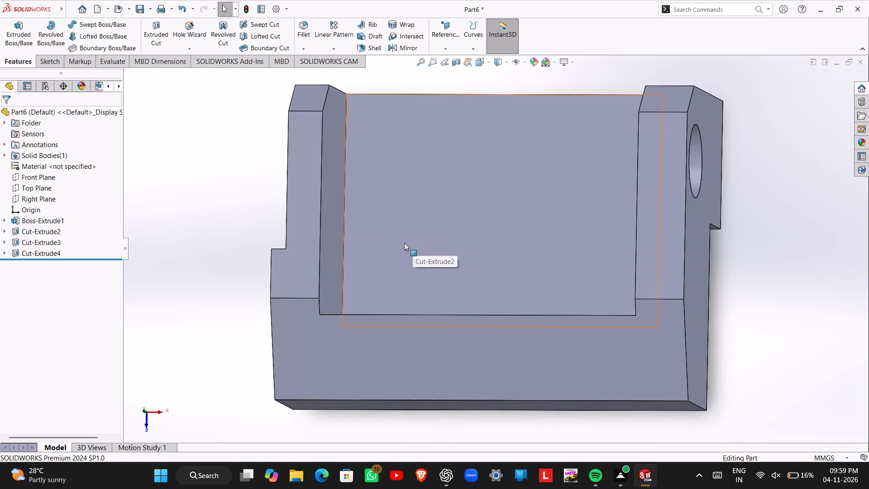
Start a sketch on the pocket's inner face of the side wall without the hole, displaying the model with hidden lines visible.
middle_click_drag(402, 242, 378, 228)
left_click(343, 223)
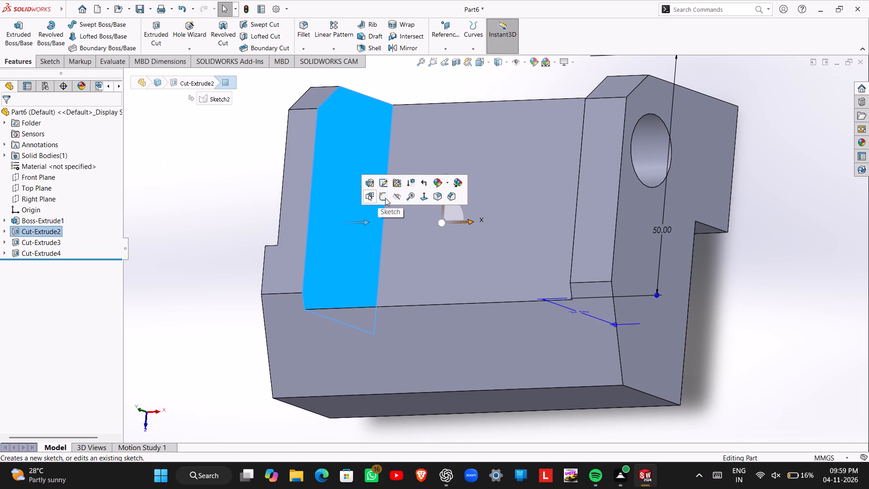
left_click(385, 198)
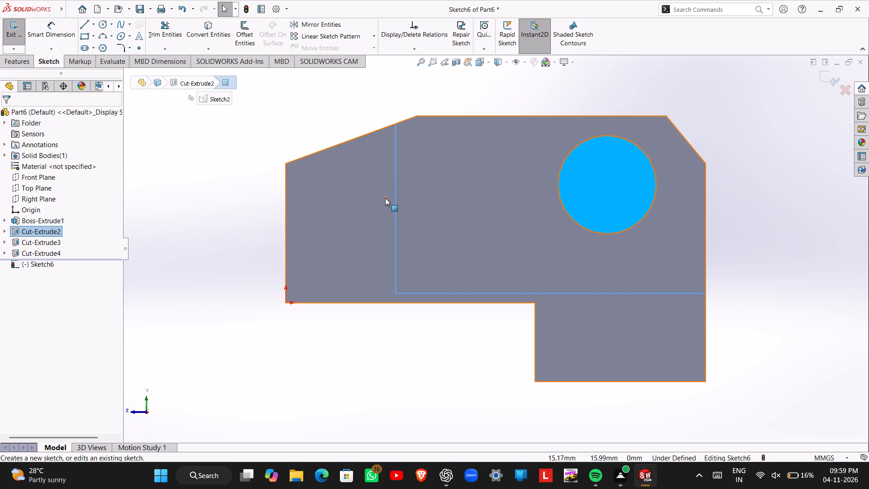
left_click(505, 65)
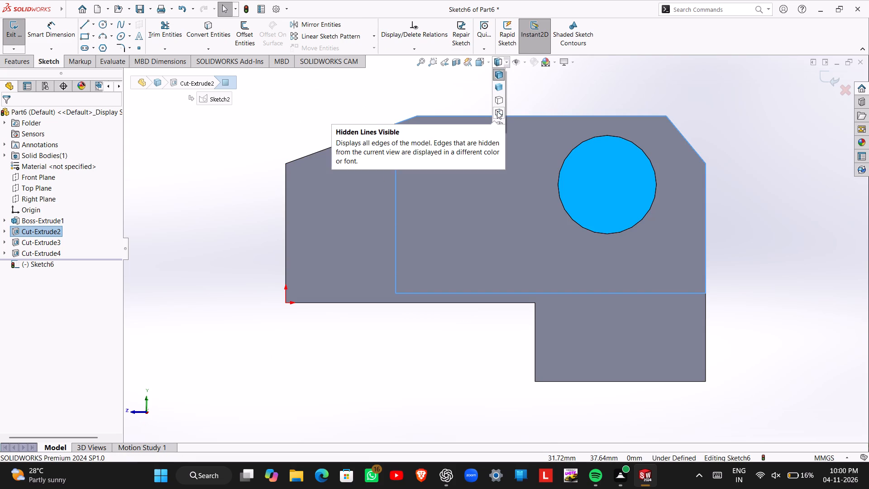
left_click(497, 111)
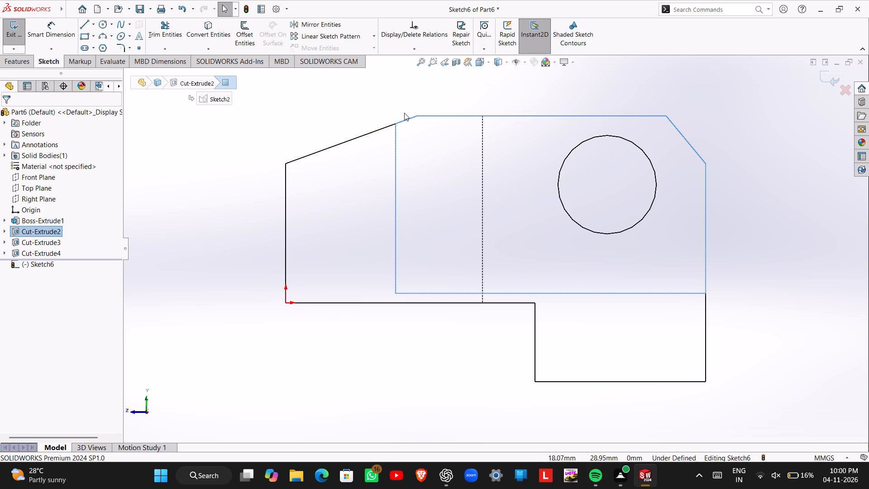
Sketch a three-point arc of about 51.6 mm radius, bowed downward from the pocket's upper sloped-end corner to its floor corner at the open end.
left_click(84, 22)
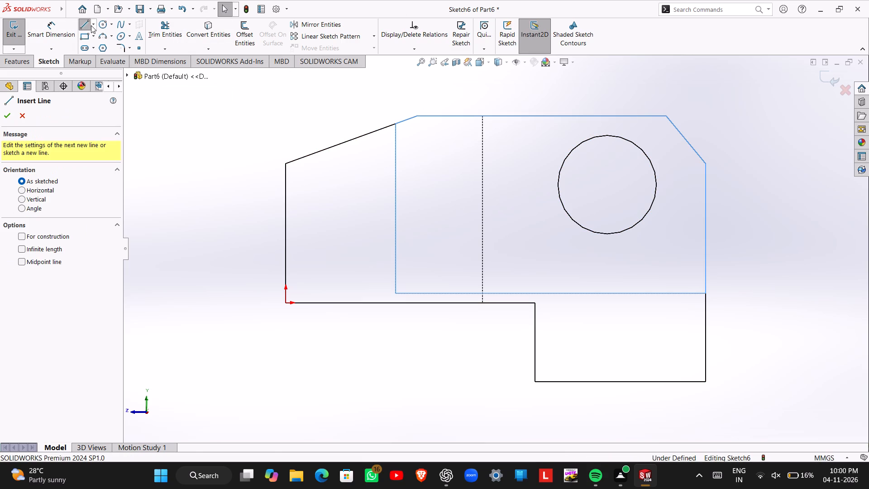
key("Escape")
left_click(113, 35)
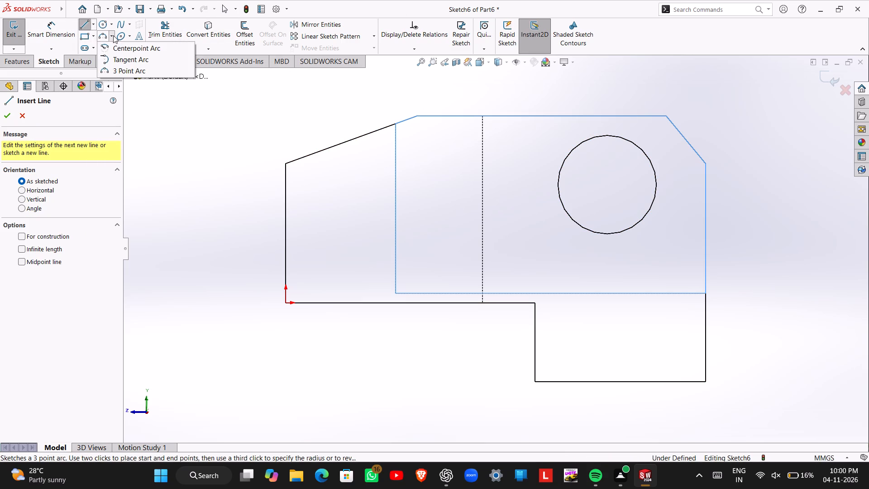
left_click(121, 71)
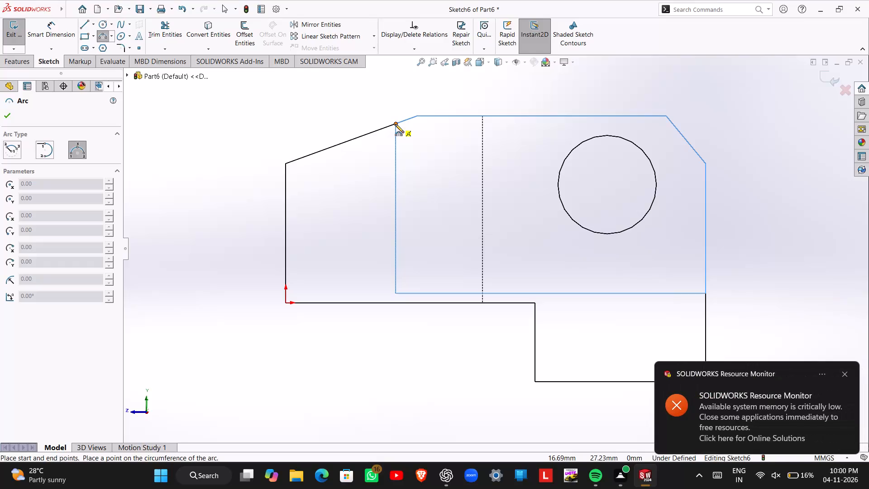
scroll(395, 124, "up", 1)
middle_click(395, 124)
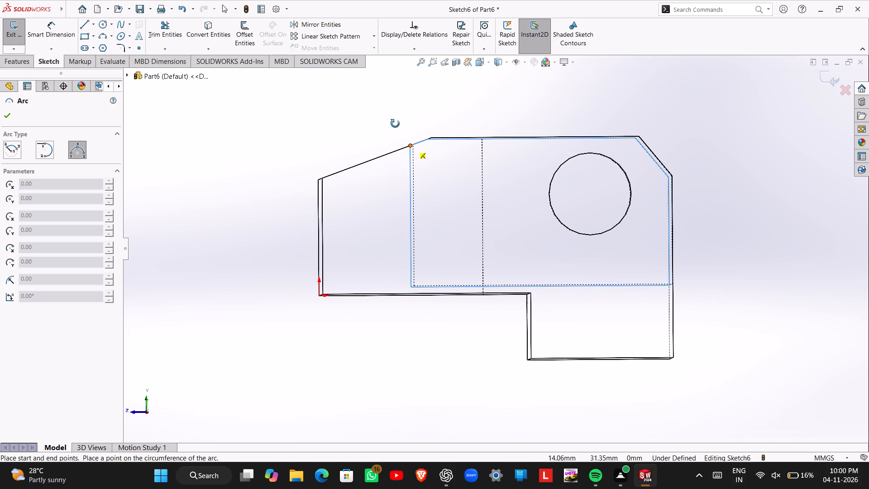
left_click(411, 146)
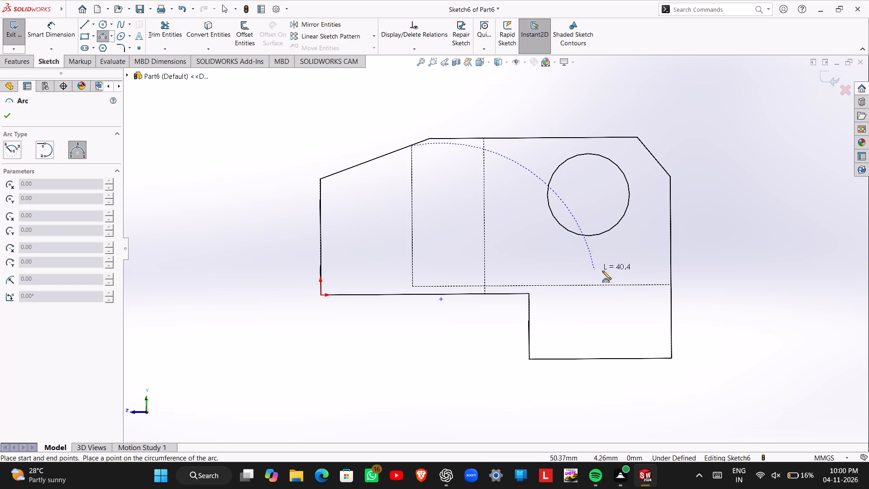
left_click(670, 284)
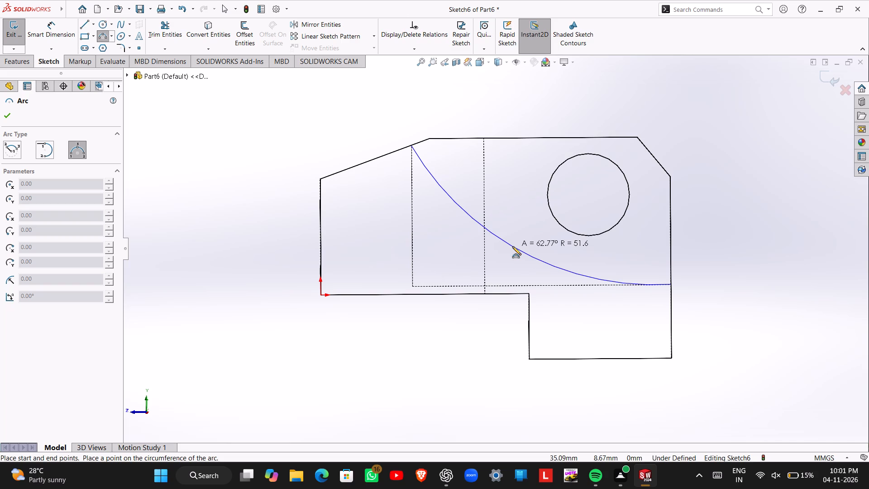
left_click(512, 246)
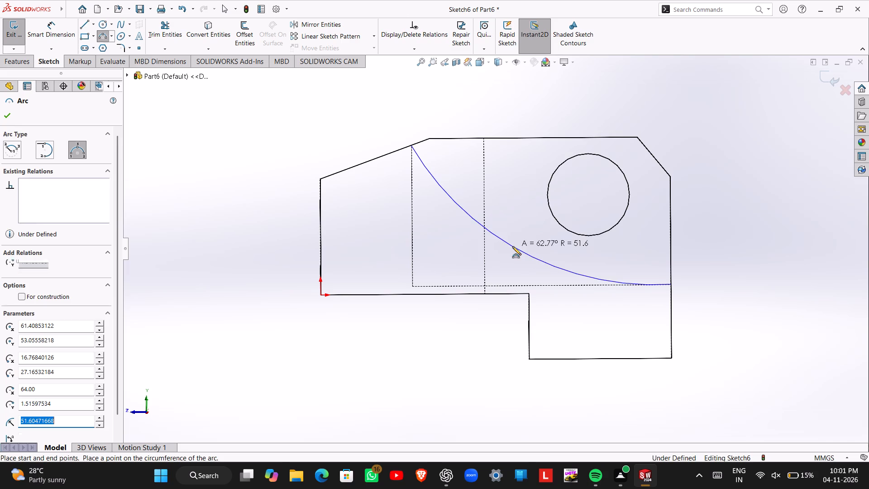
left_click(483, 139)
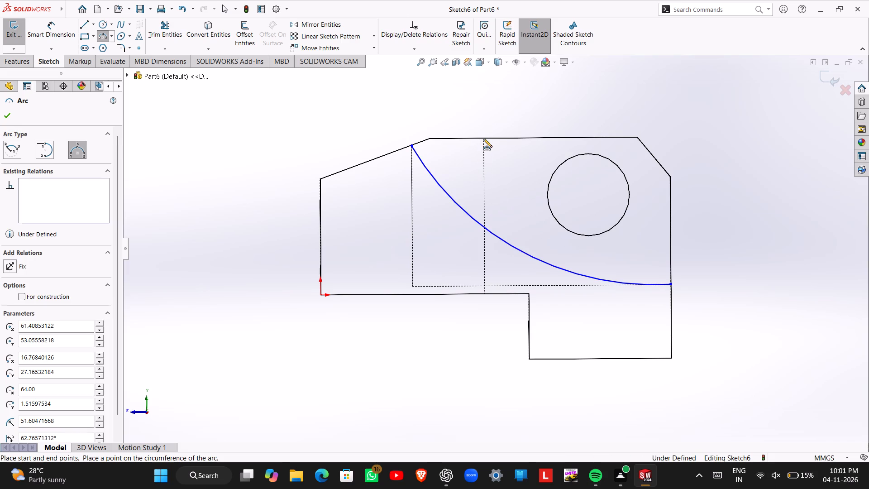
key("Escape")
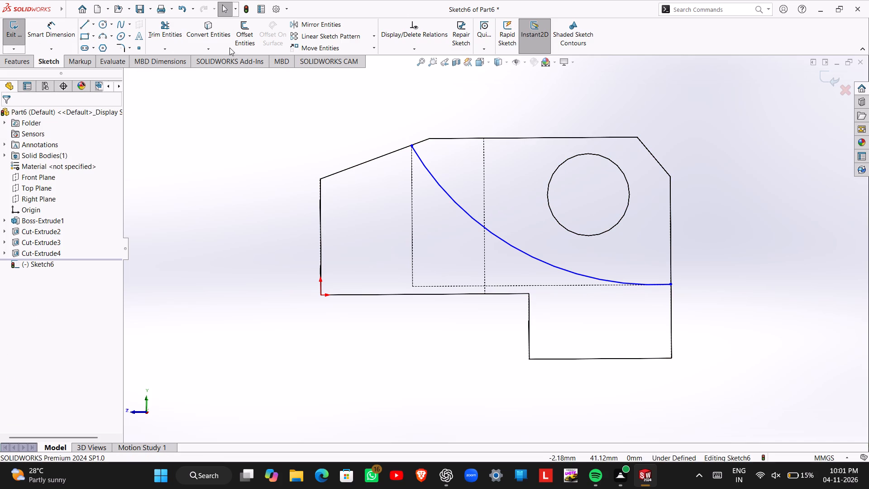
With the model shaded with edges, close the arc profile with lines about 25.7 mm down the pocket's corner and 47.2 mm along its floor, finishing the sketch.
left_click(507, 65)
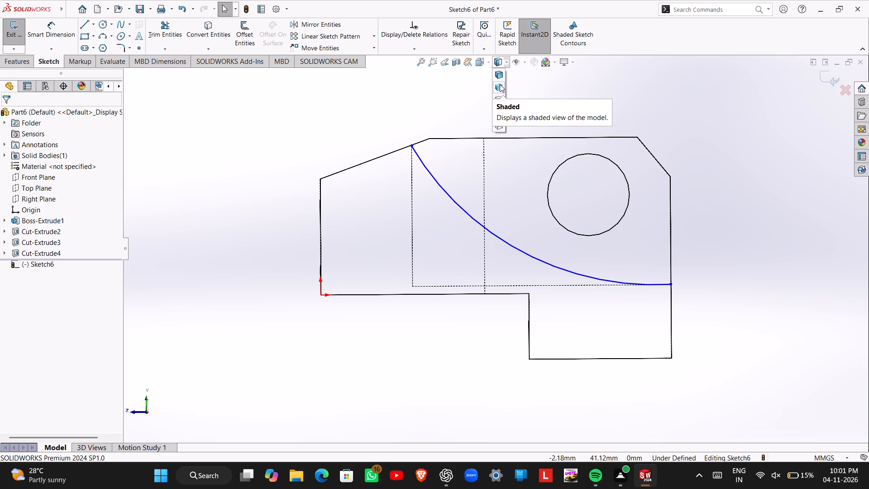
left_click(501, 73)
middle_click_drag(608, 132, 576, 158)
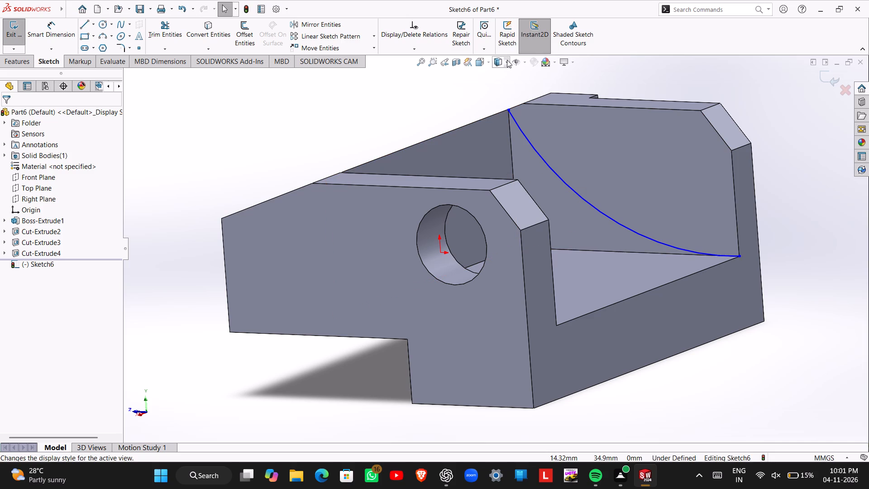
left_click(85, 22)
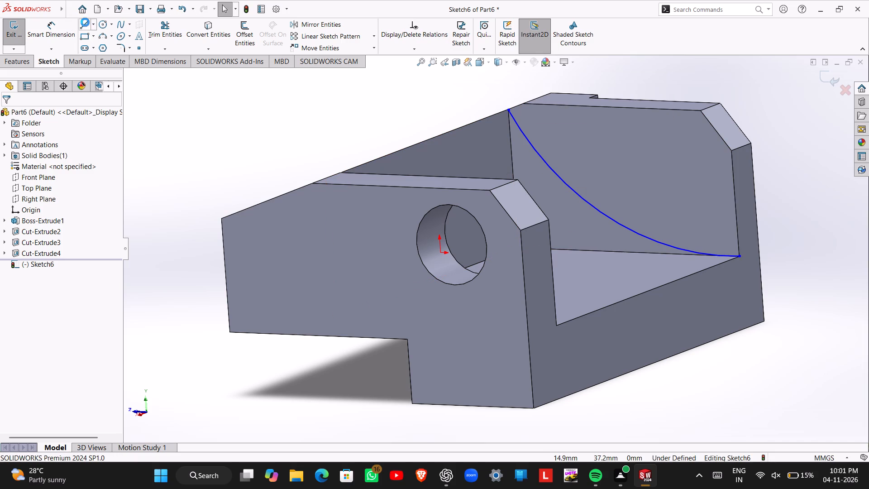
left_click(458, 269)
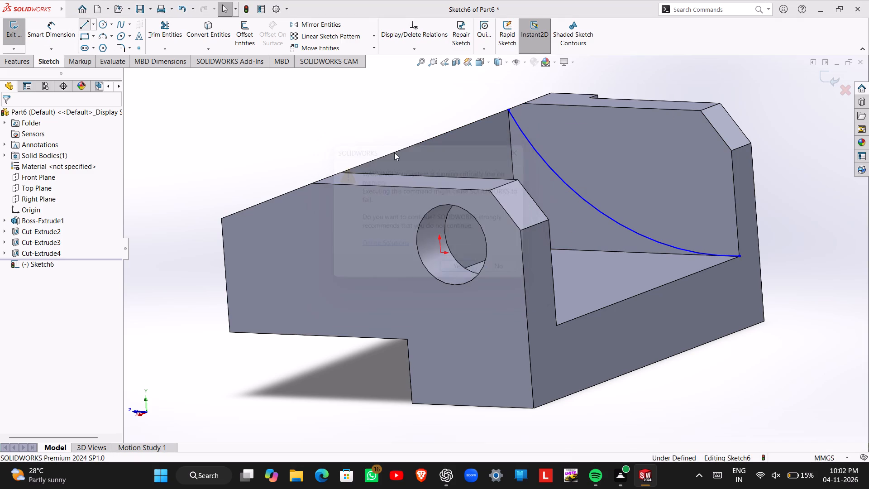
left_click(507, 109)
middle_click_drag(547, 224, 533, 230)
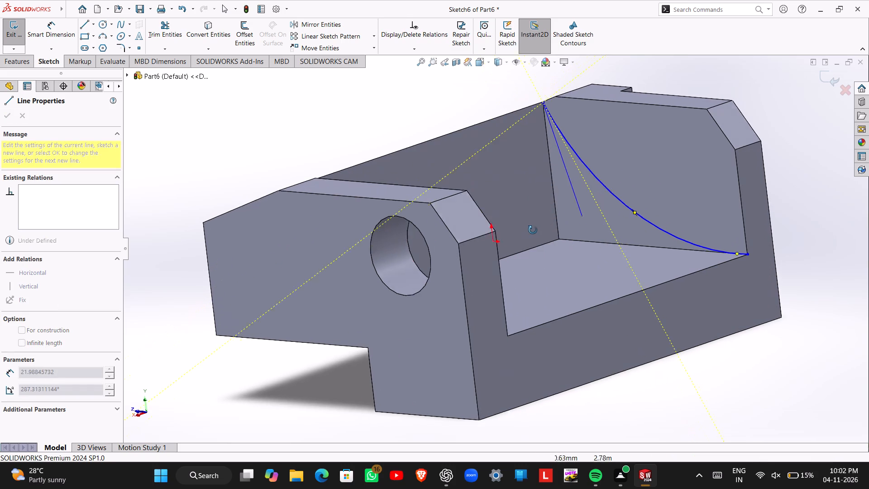
middle_click_drag(533, 230, 530, 231)
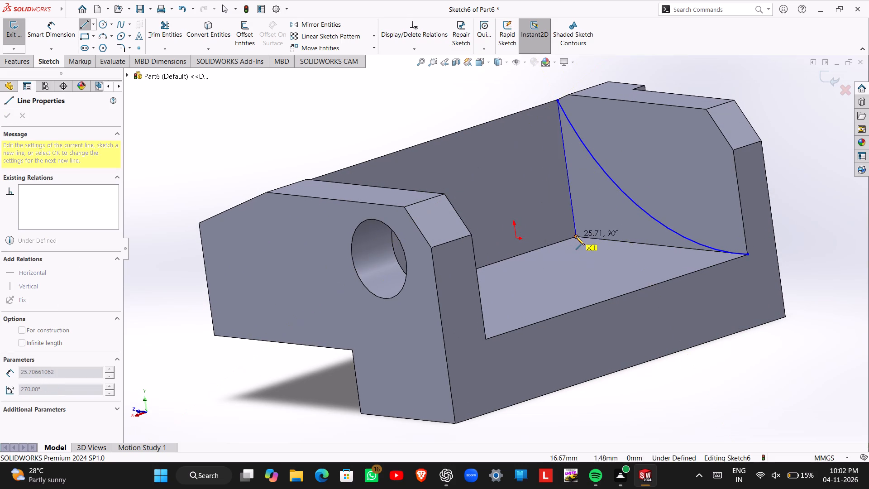
left_click(576, 236)
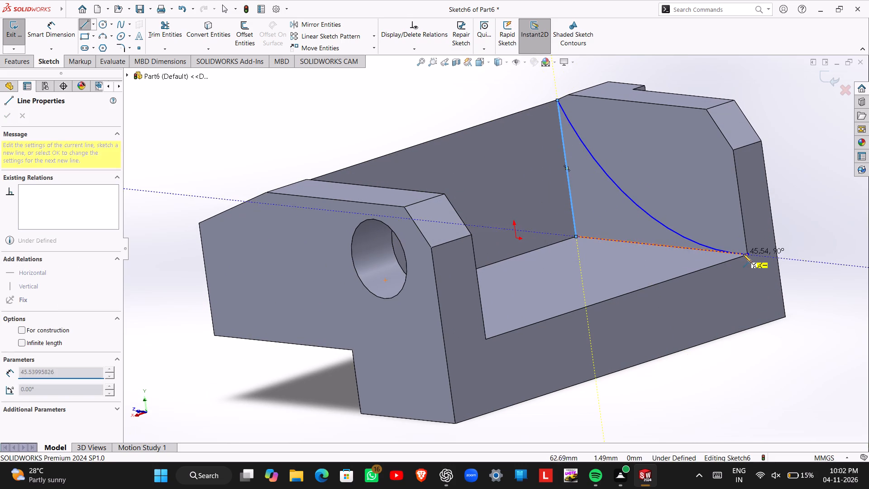
left_click(747, 254)
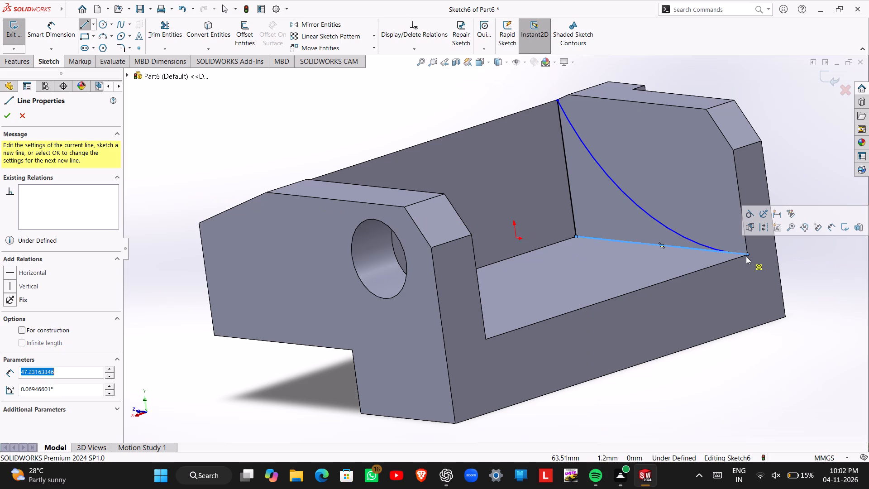
key("Escape")
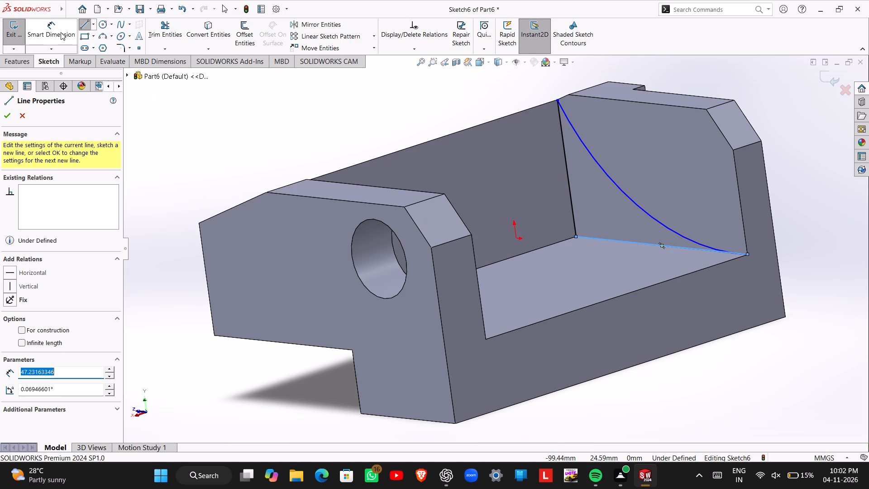
left_click(13, 32)
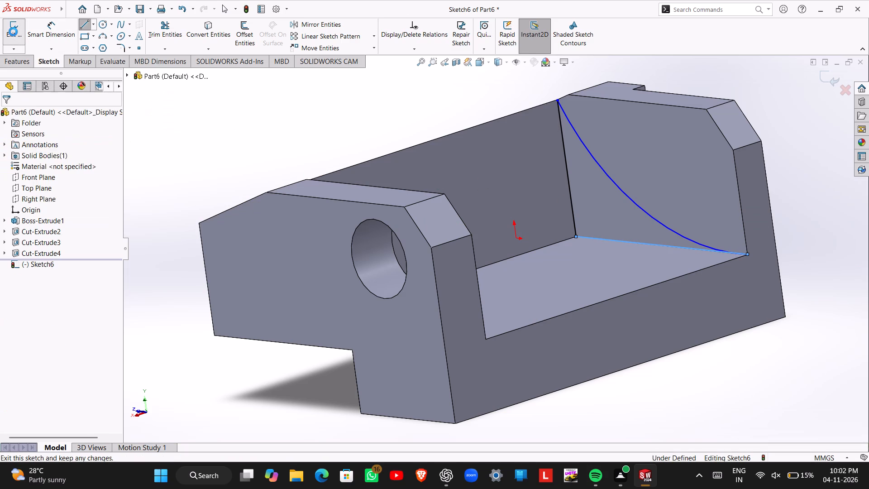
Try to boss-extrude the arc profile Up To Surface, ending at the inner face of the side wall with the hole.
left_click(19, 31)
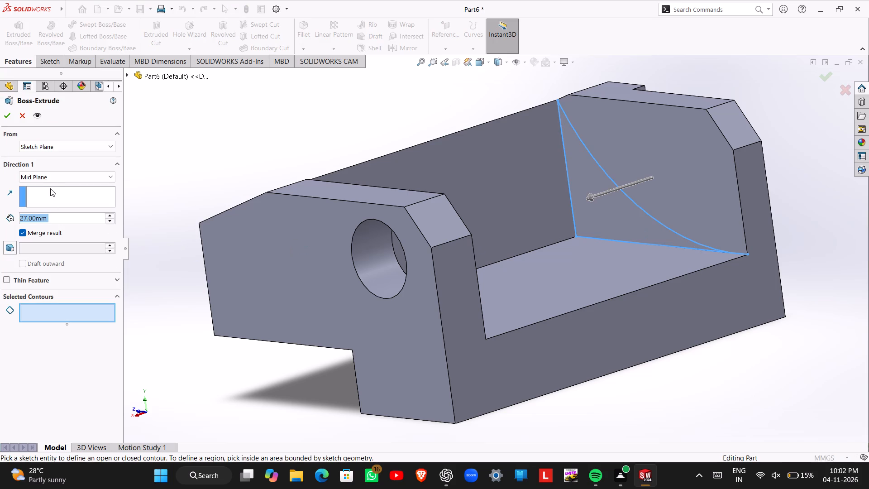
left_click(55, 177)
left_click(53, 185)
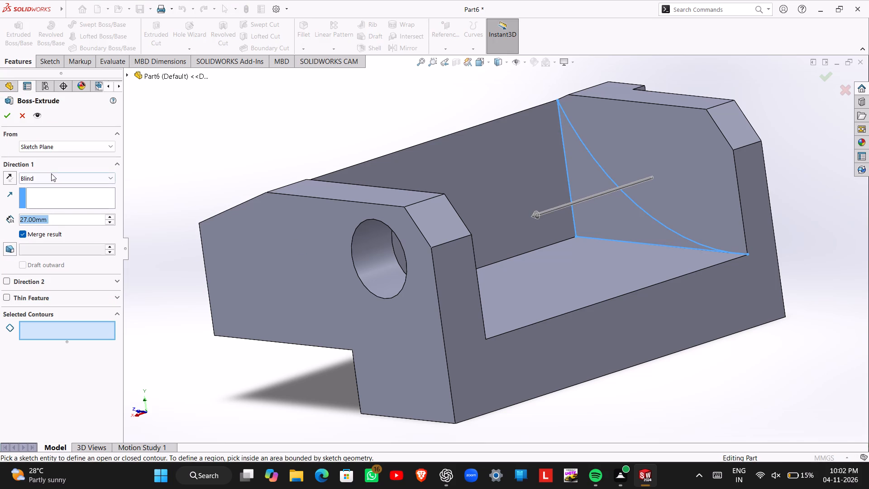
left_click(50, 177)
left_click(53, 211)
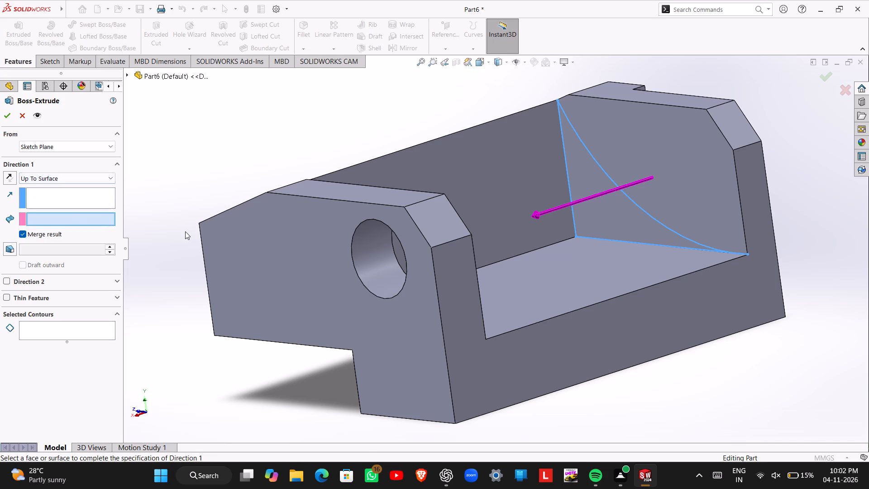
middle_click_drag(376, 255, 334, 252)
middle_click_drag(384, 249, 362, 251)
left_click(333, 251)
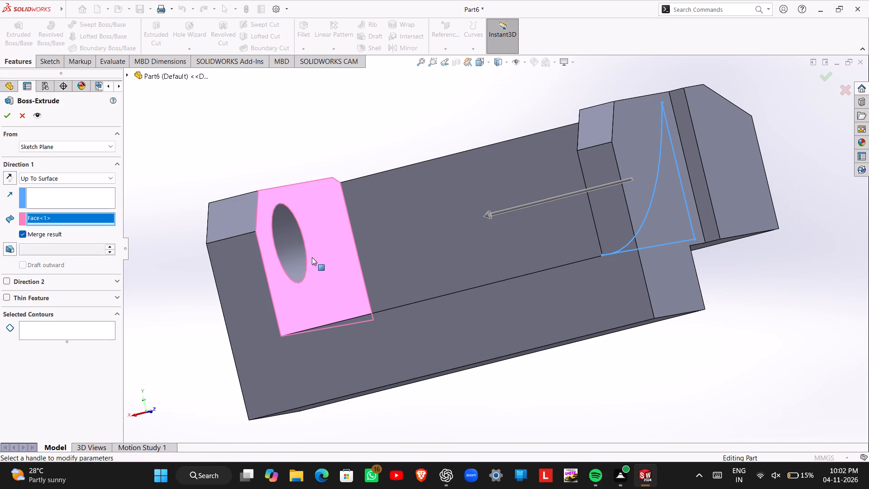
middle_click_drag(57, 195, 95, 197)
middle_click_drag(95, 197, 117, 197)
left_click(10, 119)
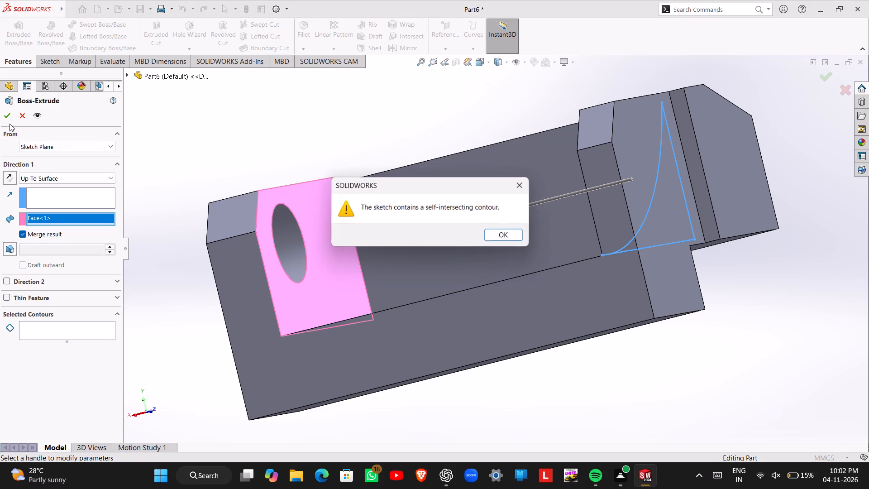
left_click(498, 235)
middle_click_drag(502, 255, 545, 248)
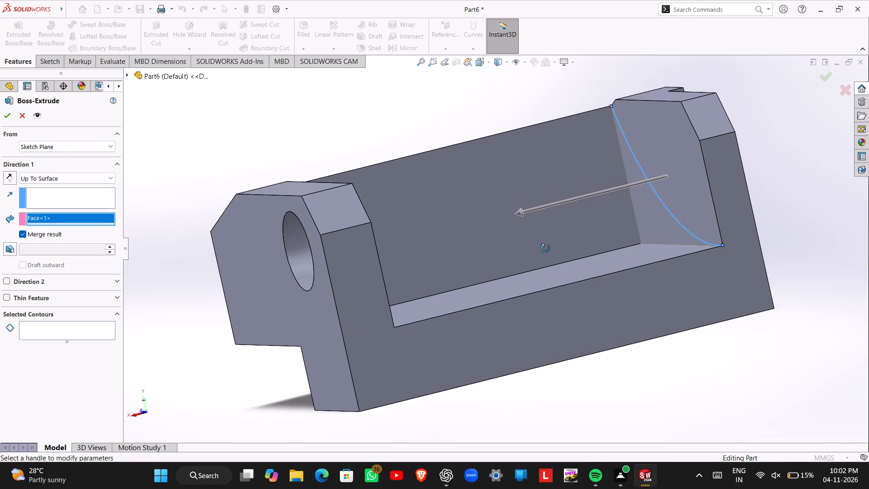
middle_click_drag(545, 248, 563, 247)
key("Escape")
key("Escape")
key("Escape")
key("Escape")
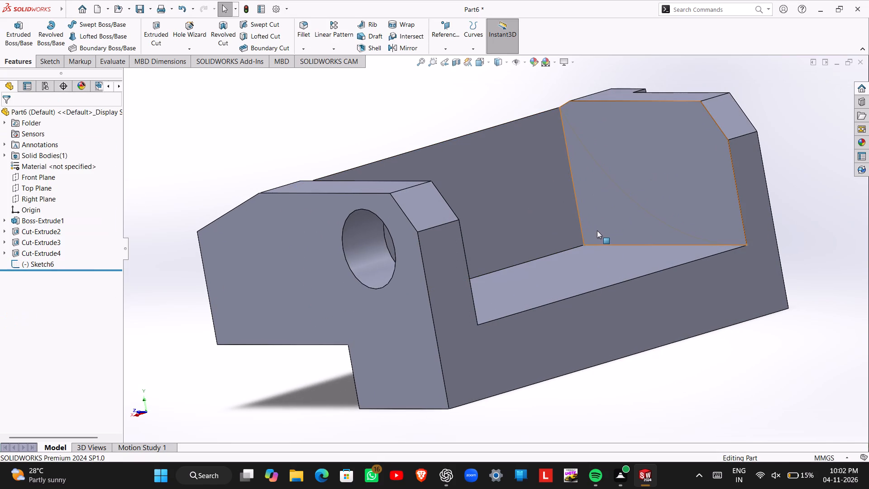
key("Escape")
Start a new sketch on the same inner pocket face, displaying the model with hidden lines visible.
left_click(608, 190)
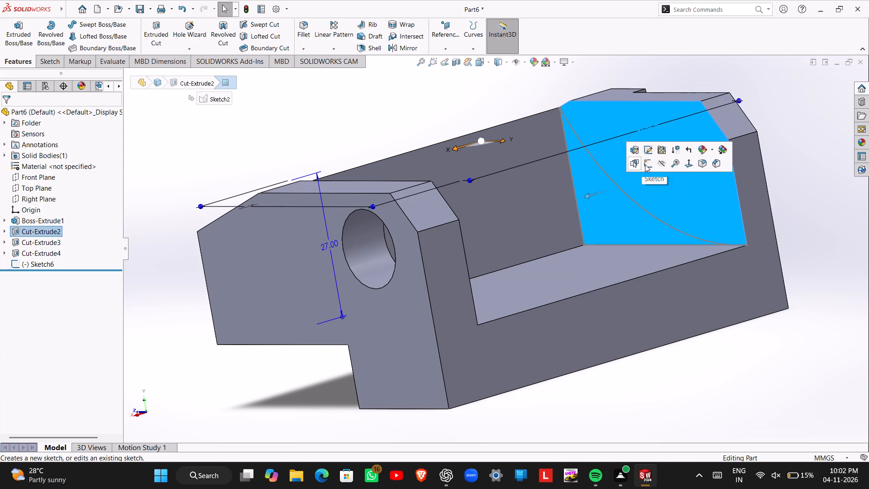
left_click(645, 164)
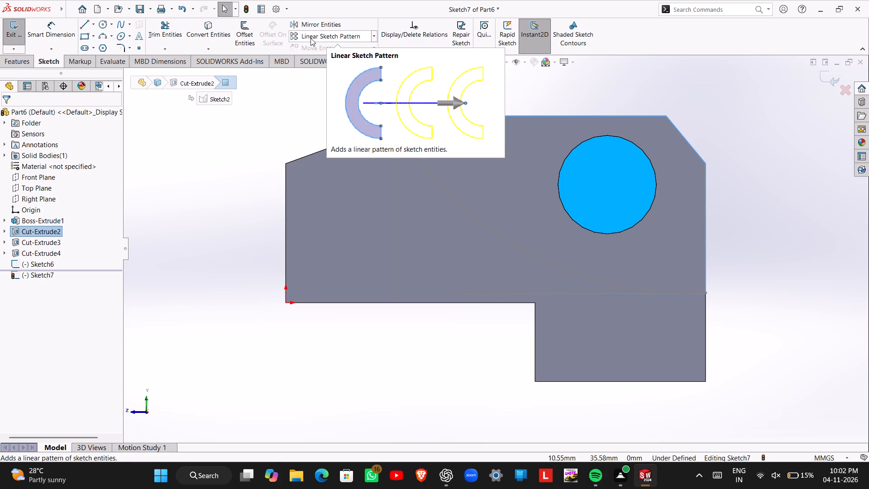
left_click(506, 63)
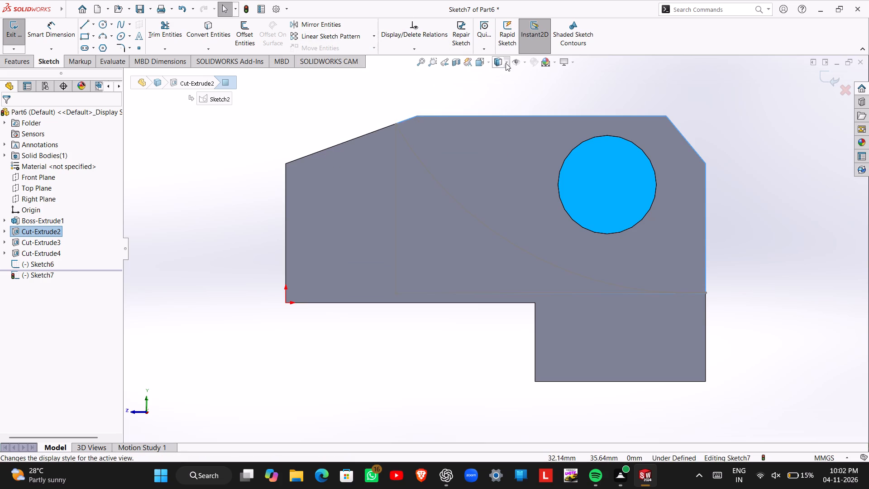
left_click(498, 113)
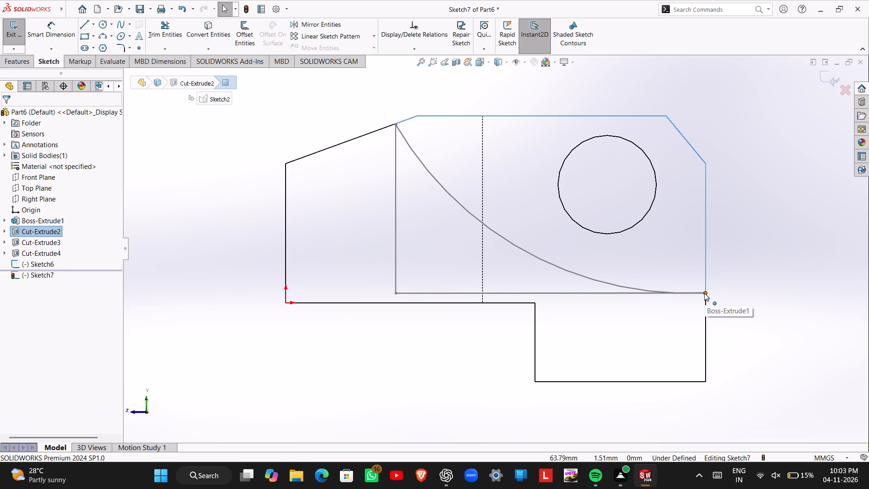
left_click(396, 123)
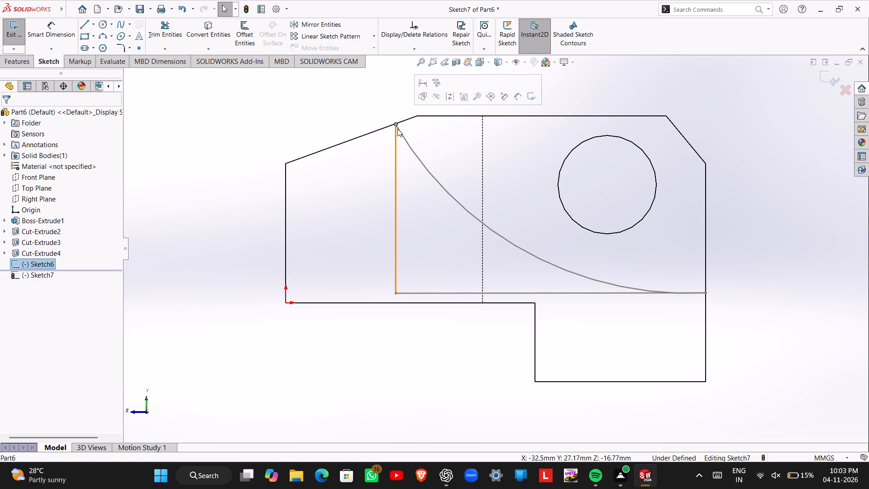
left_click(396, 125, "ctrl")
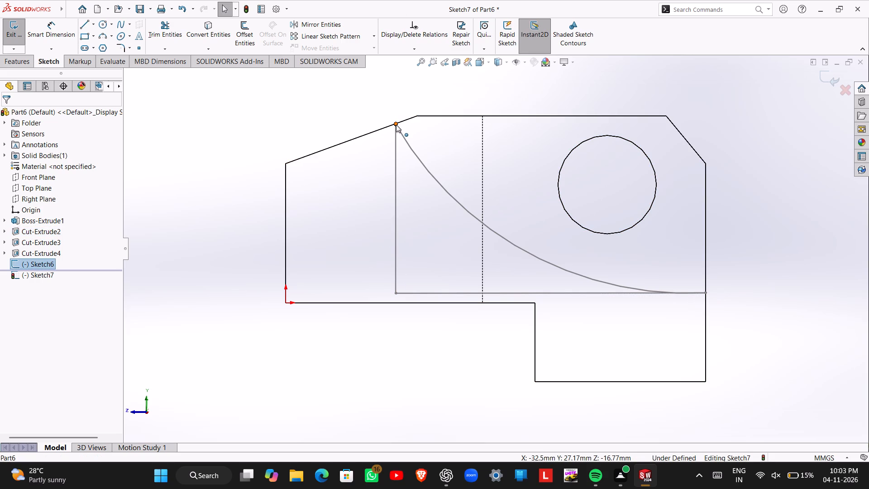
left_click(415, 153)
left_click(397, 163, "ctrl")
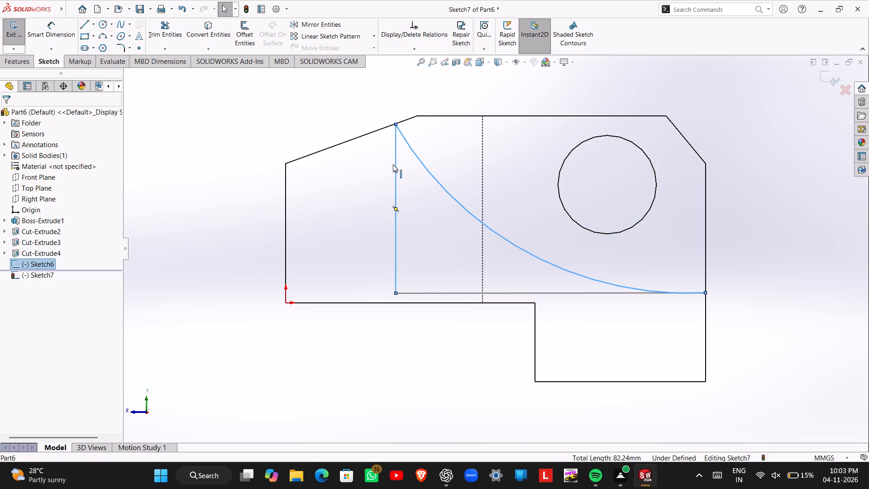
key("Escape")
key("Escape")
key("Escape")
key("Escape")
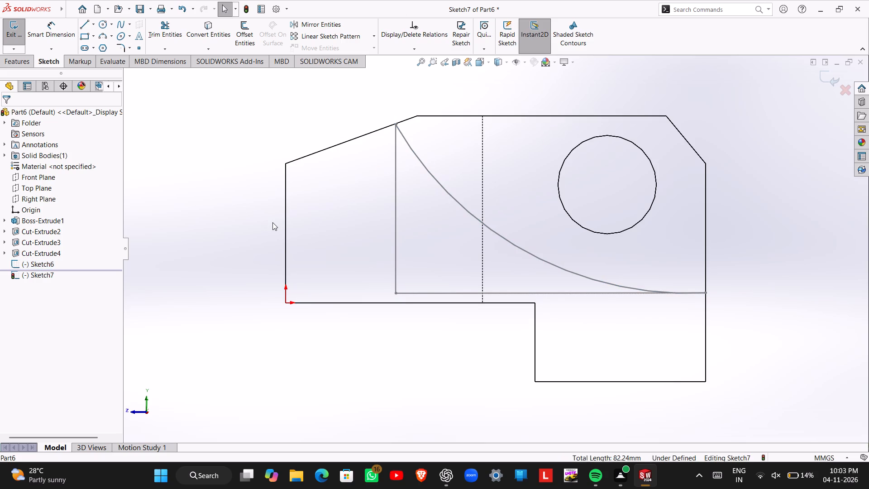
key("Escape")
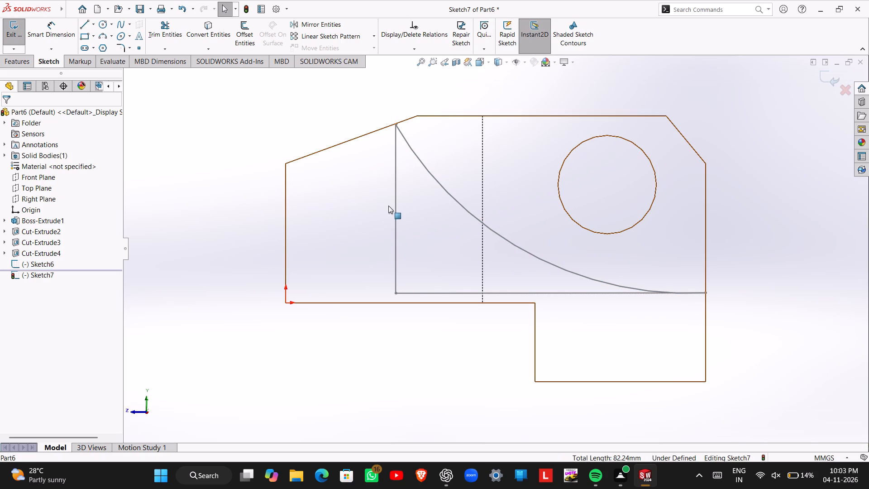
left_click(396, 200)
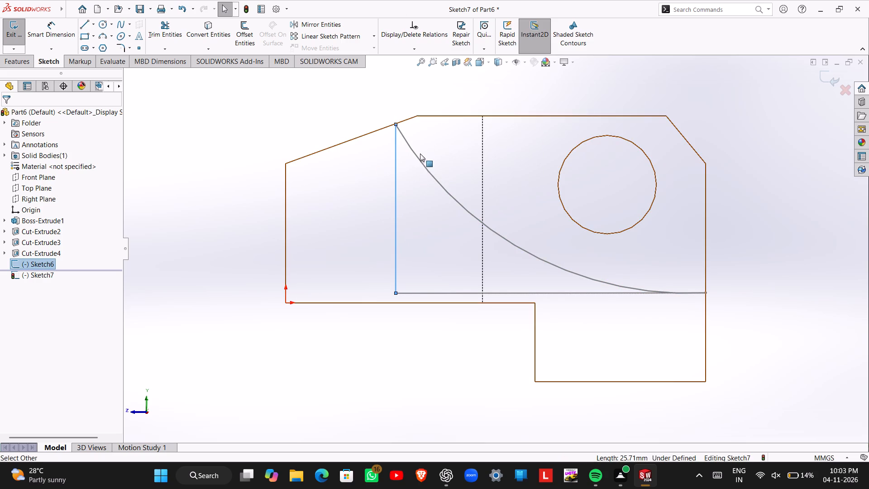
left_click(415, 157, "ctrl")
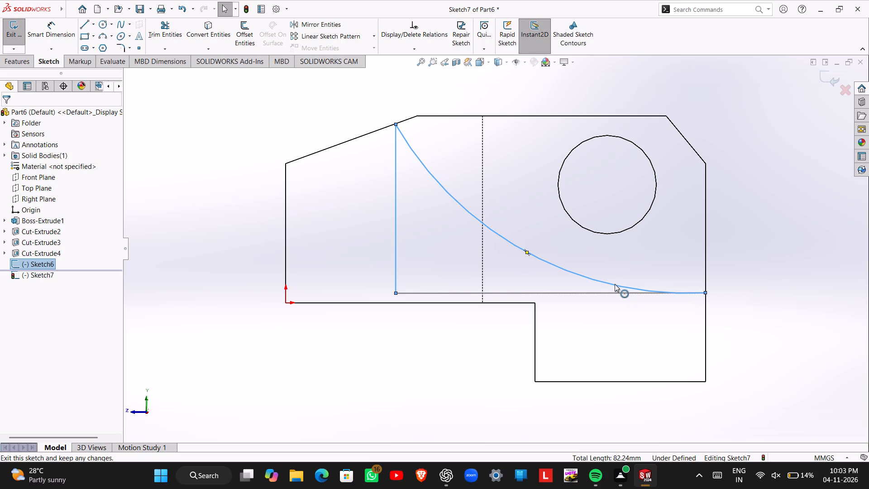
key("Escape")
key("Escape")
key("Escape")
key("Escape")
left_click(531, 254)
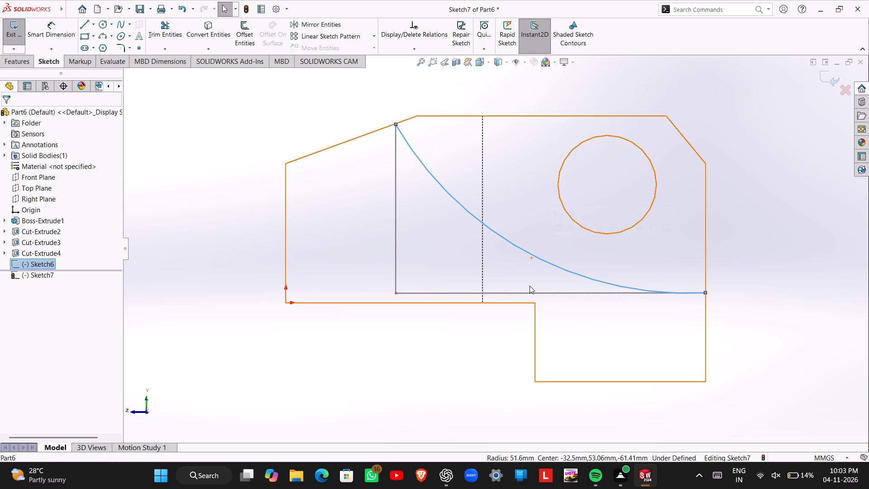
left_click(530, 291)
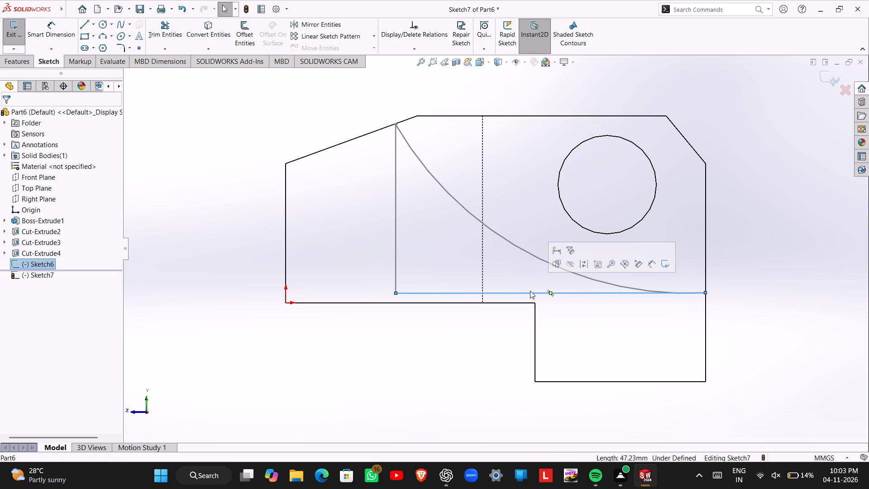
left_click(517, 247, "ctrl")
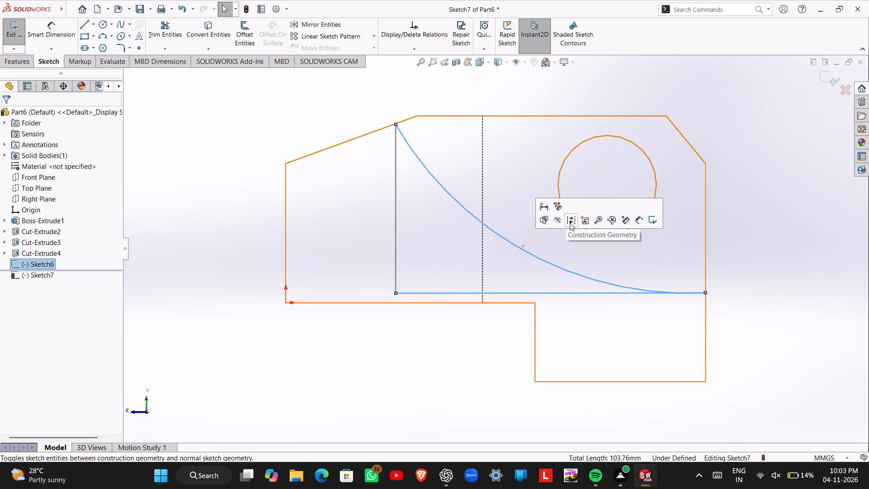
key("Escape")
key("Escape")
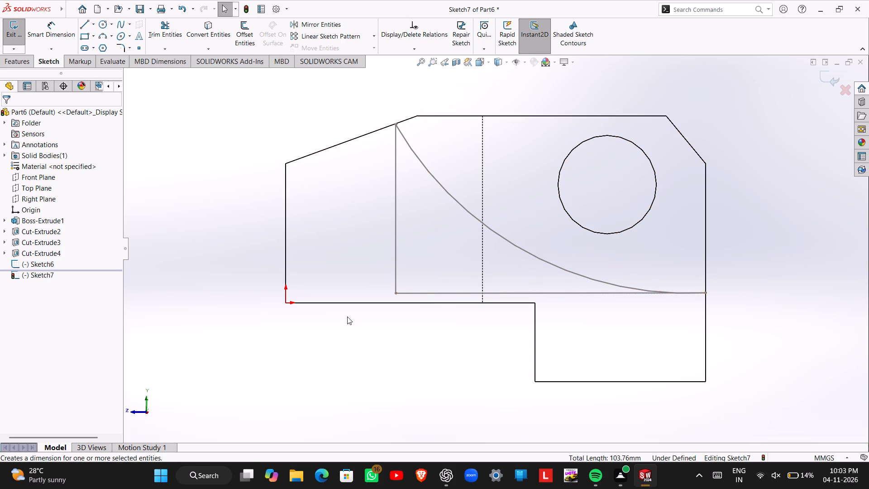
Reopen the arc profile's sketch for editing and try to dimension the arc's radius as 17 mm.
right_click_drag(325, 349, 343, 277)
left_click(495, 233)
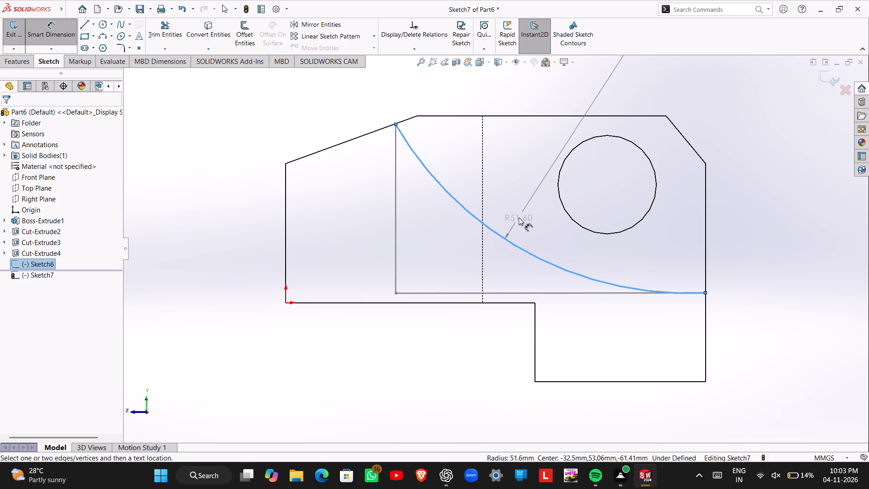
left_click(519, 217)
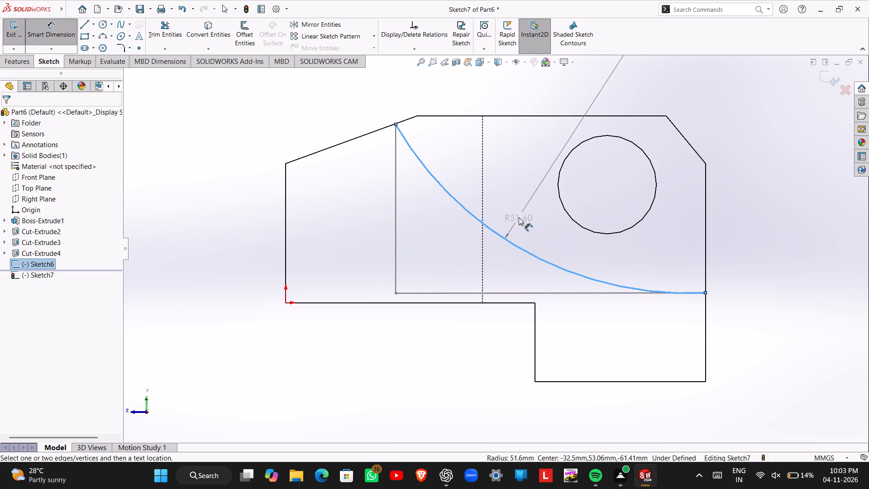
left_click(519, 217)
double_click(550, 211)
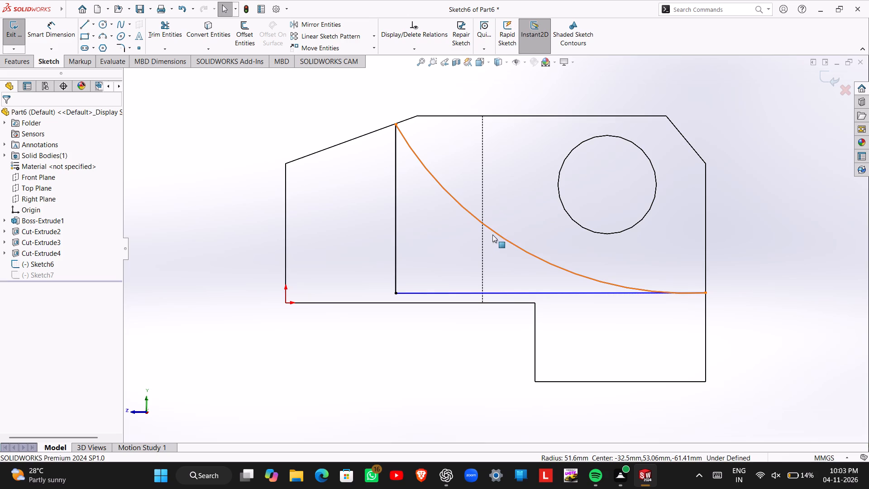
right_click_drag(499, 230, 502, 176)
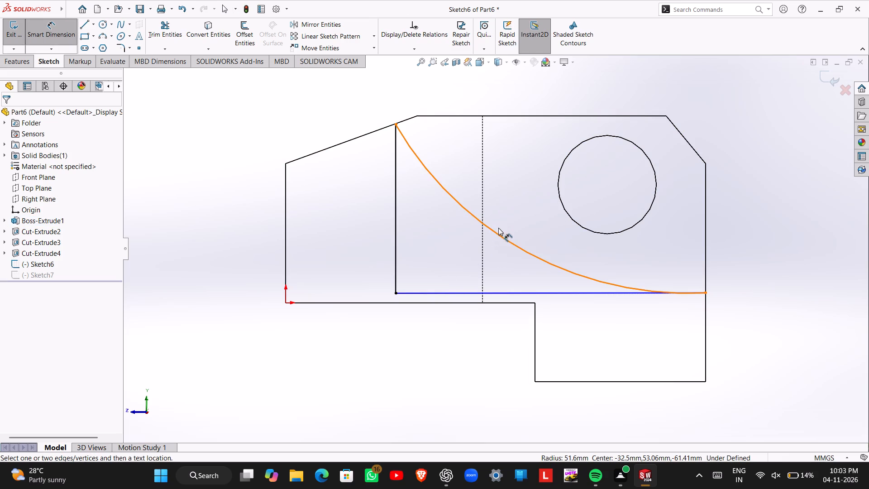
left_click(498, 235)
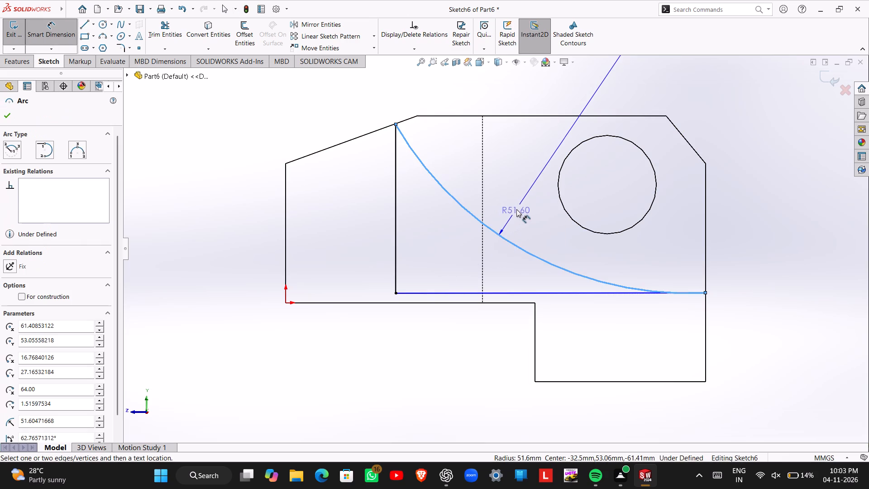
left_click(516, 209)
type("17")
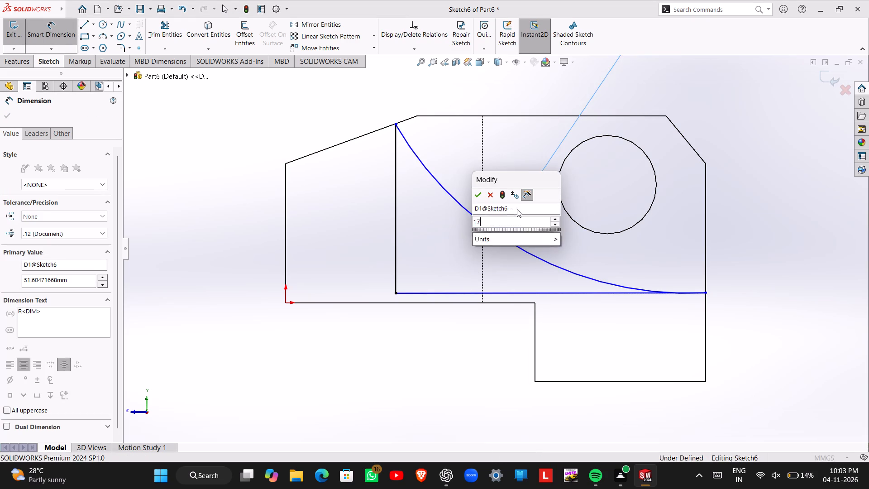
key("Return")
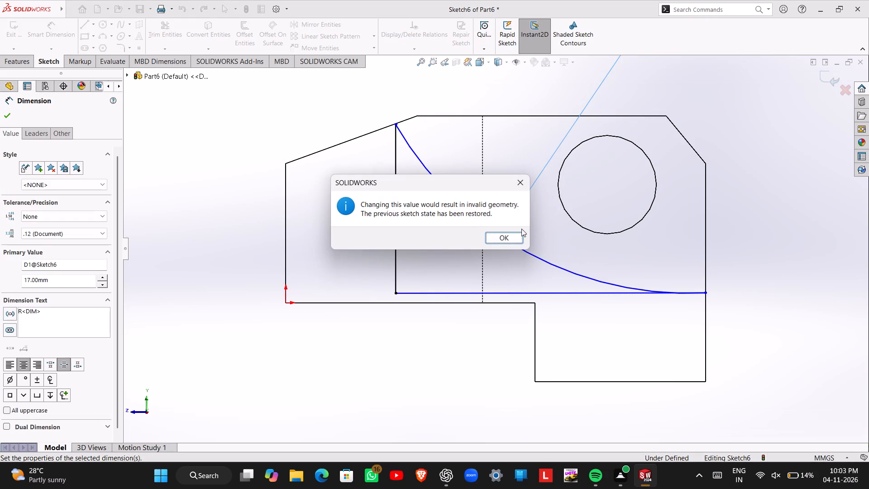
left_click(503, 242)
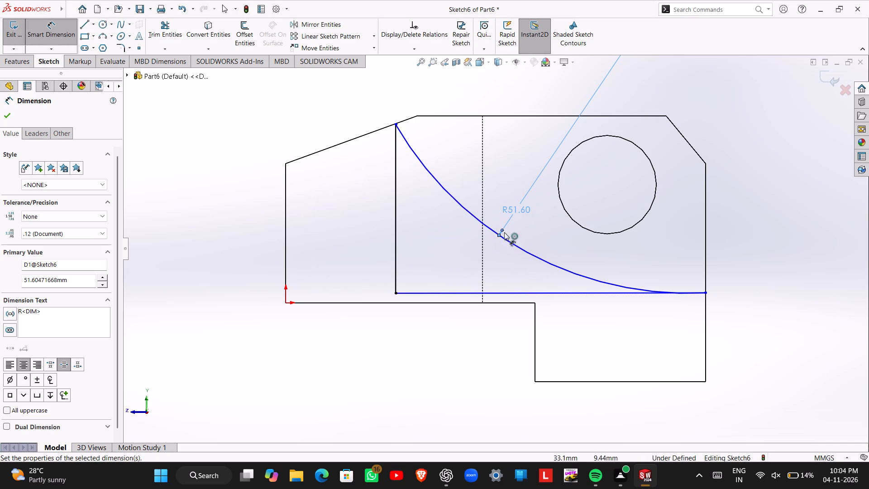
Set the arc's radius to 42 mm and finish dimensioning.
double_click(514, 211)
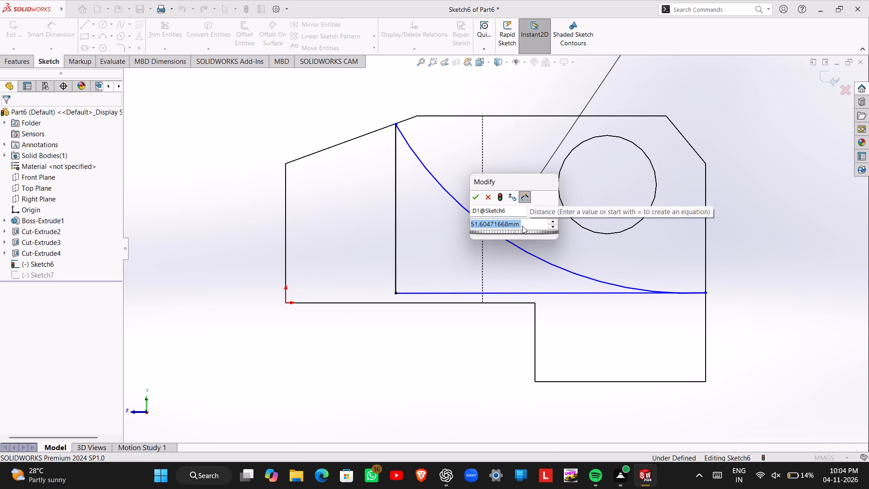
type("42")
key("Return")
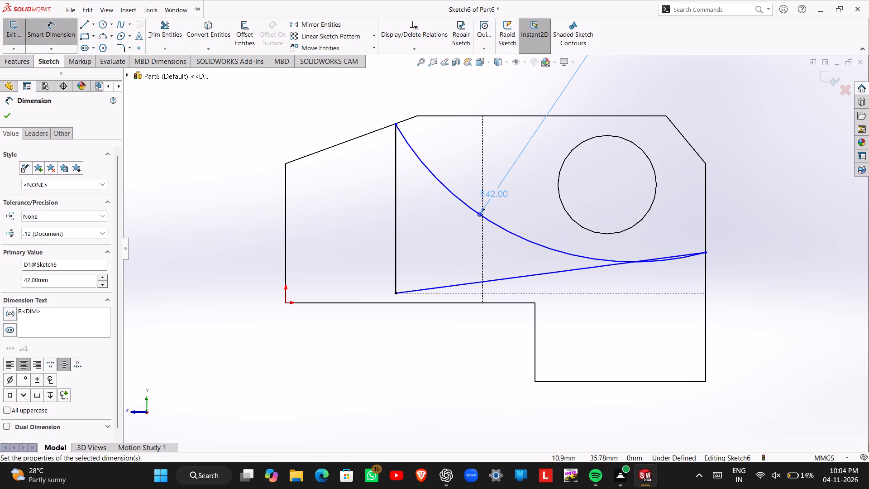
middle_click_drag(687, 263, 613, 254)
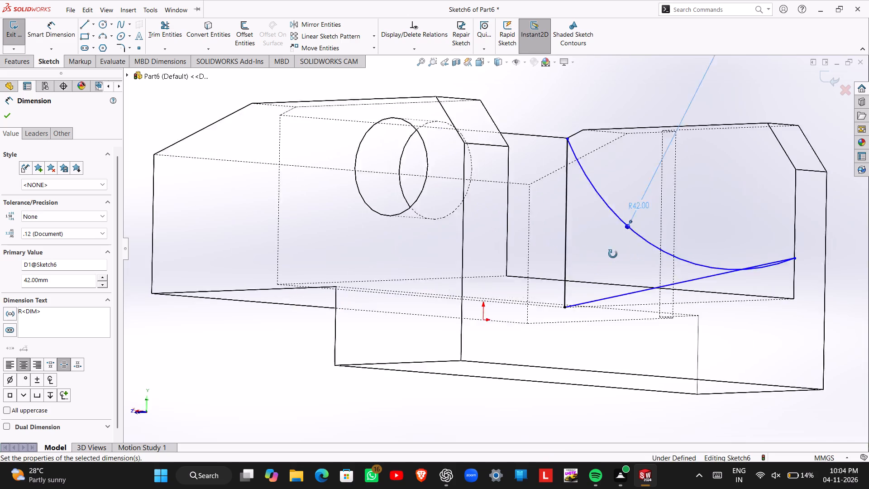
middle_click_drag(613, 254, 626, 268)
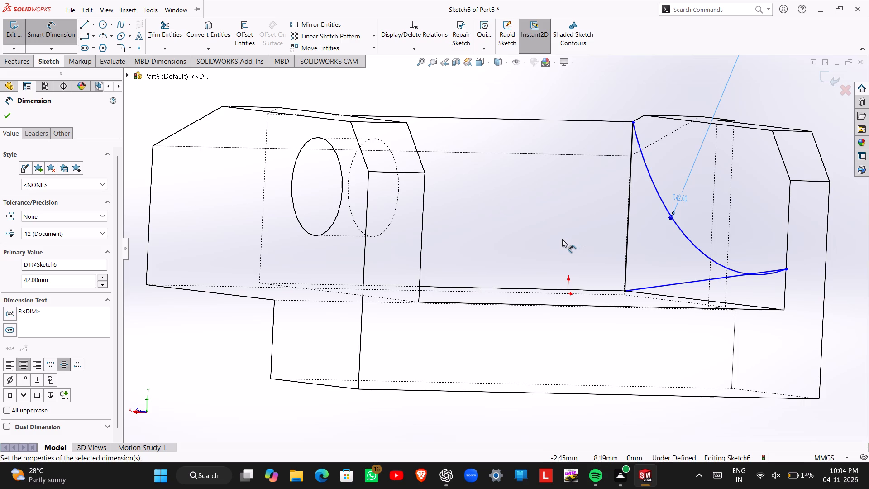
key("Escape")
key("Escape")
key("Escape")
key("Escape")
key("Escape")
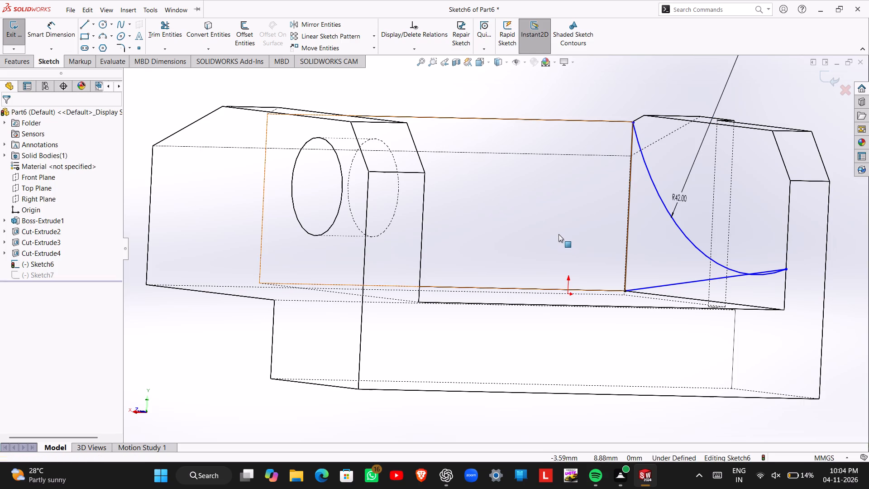
Undo the radius dimension, the arc profile sketch and the outer recess cut, back to the undimensioned recess rectangle.
key("ctrl+z")
key("ctrl+z")
key("ctrl+z")
key("ctrl+z")
key("ctrl+z")
key("ctrl+z")
key("ctrl+z")
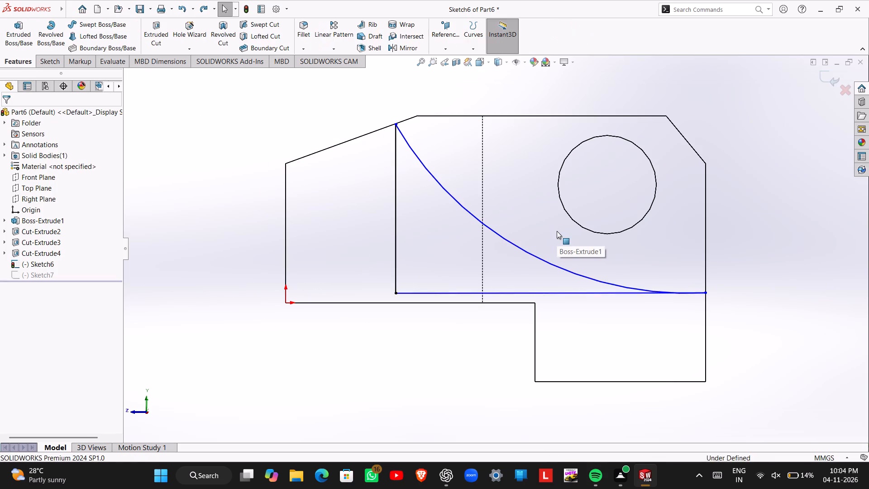
key("ctrl+z")
key("ctrl+z")
key("ctrl+z")
key("ctrl+z")
key("ctrl+z")
key("ctrl+z")
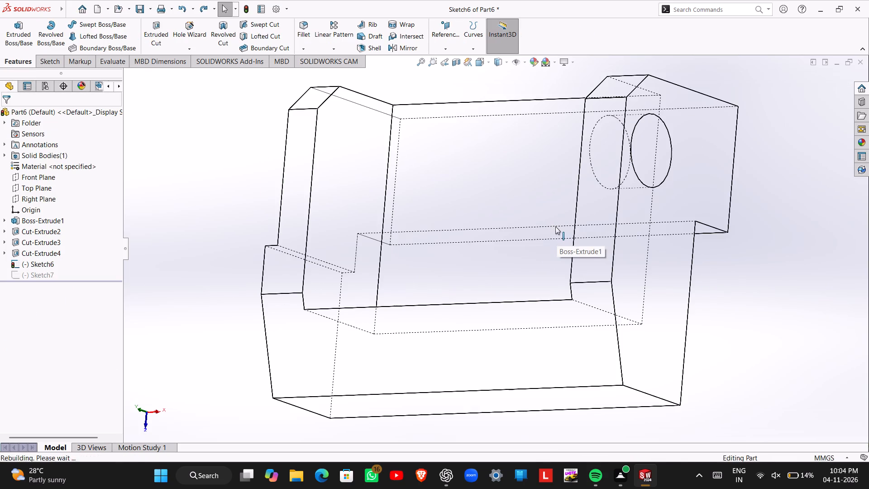
key("ctrl+z")
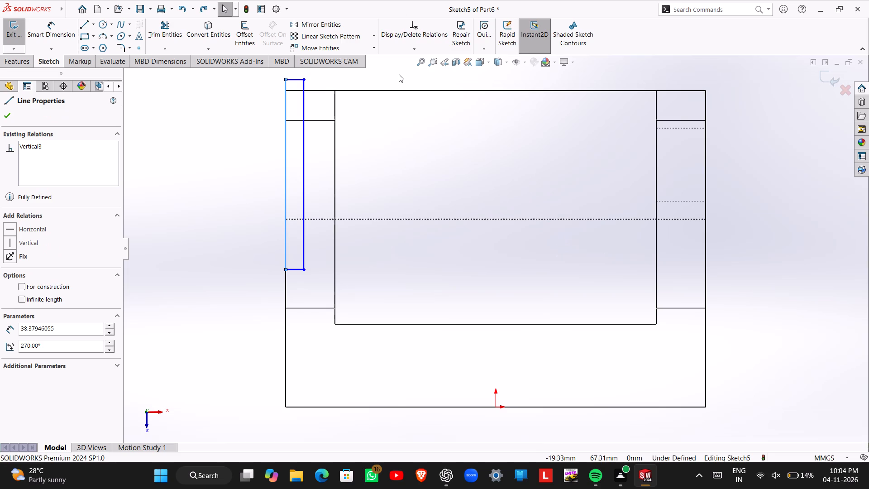
Display the model shaded with edges.
left_click(505, 61)
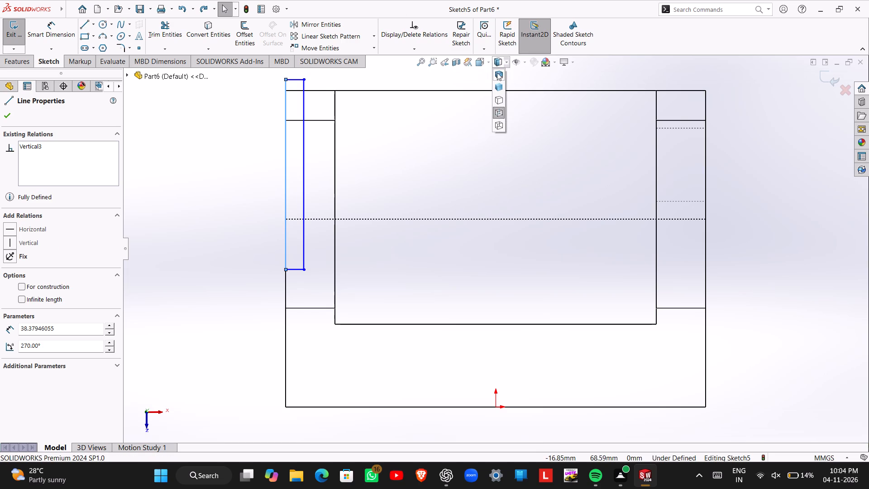
left_click(495, 73)
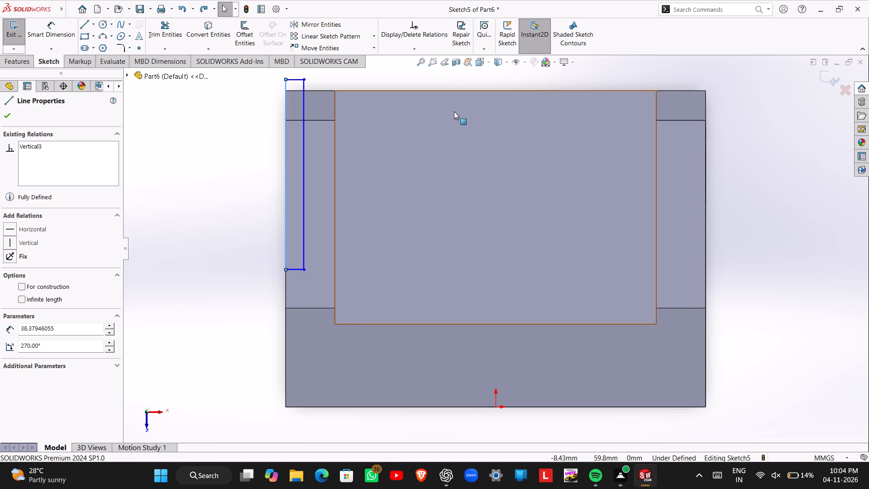
Redo the 3 mm and 10 mm recess dimensions, the recess cut and the profile arc, and undo the arc again.
key("ctrl+y")
key("ctrl+y")
key("ctrl+y")
key("ctrl+y")
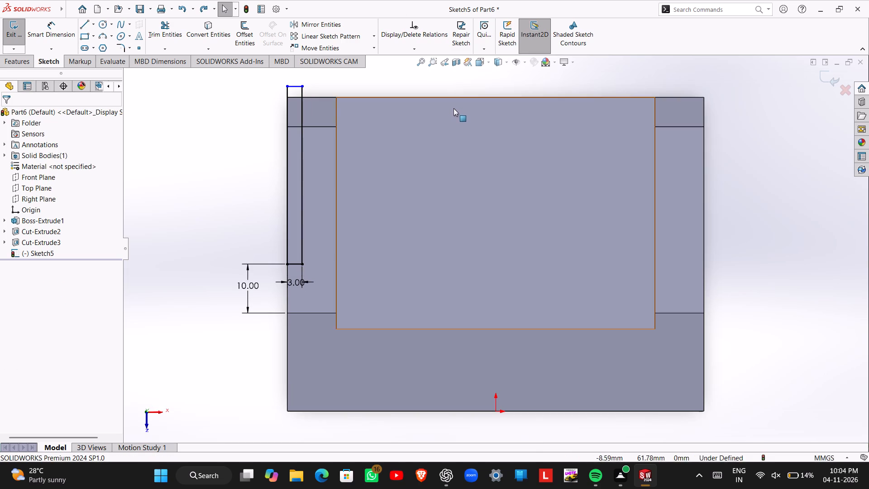
key("ctrl+y")
key("ctrl+y")
key("ctrl+y")
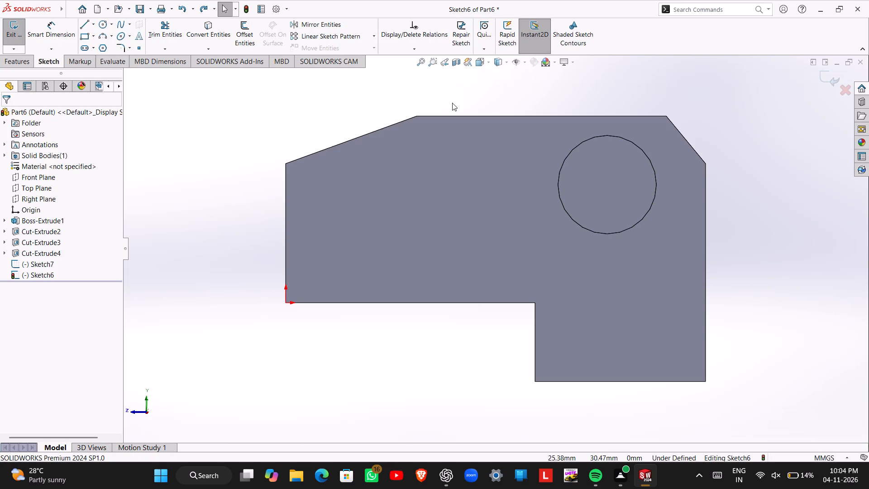
key("ctrl+y")
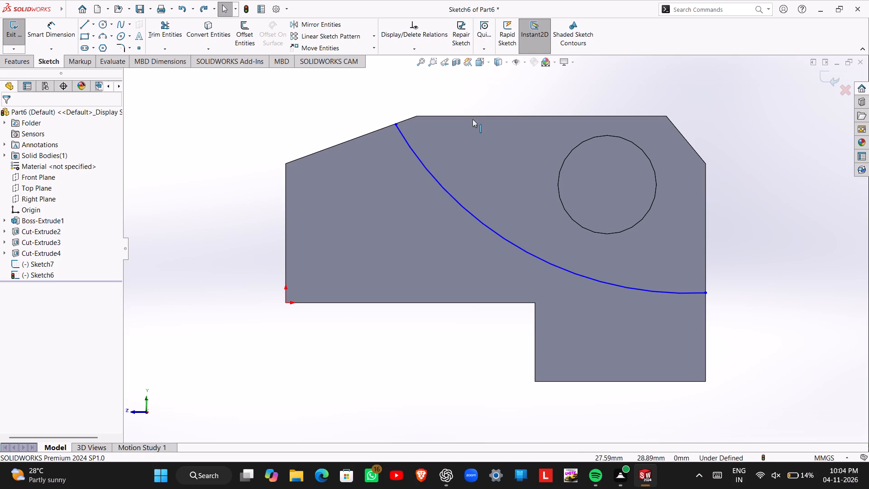
key("ctrl+z")
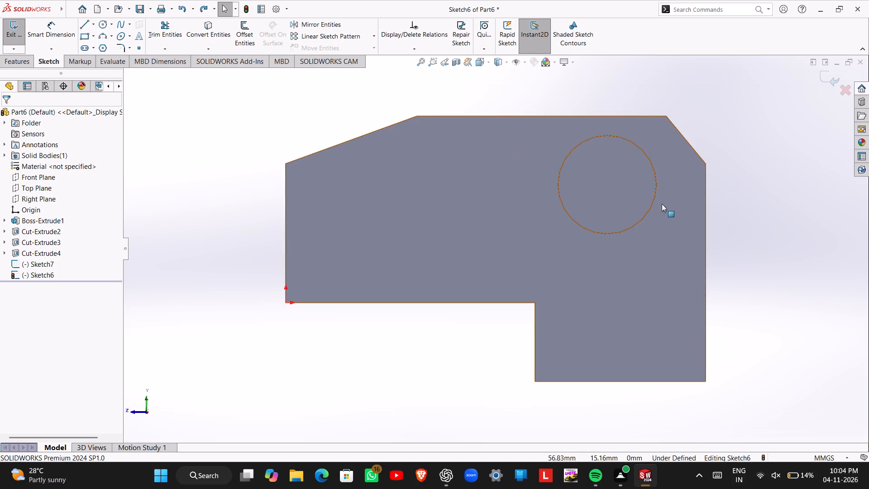
Exit the empty sketch on the inner pocket face, with the model turned towards the outer recess.
middle_click_drag(662, 204, 490, 243)
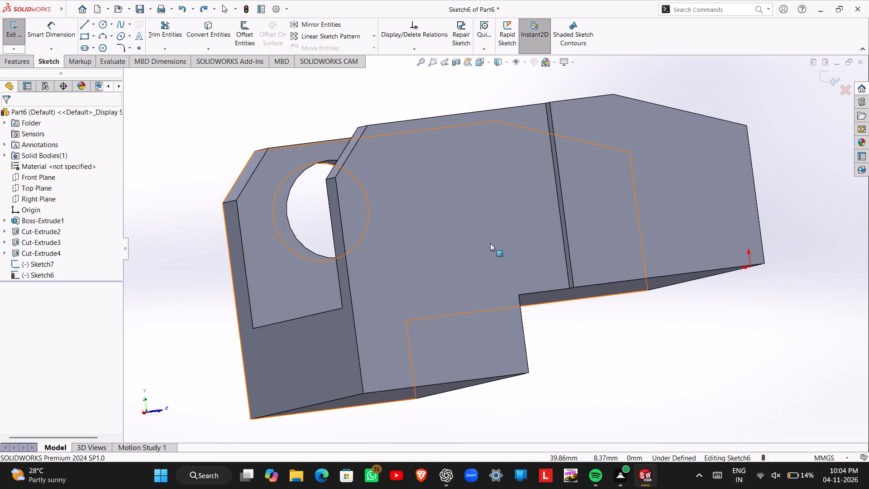
left_click(490, 242)
right_click(465, 212)
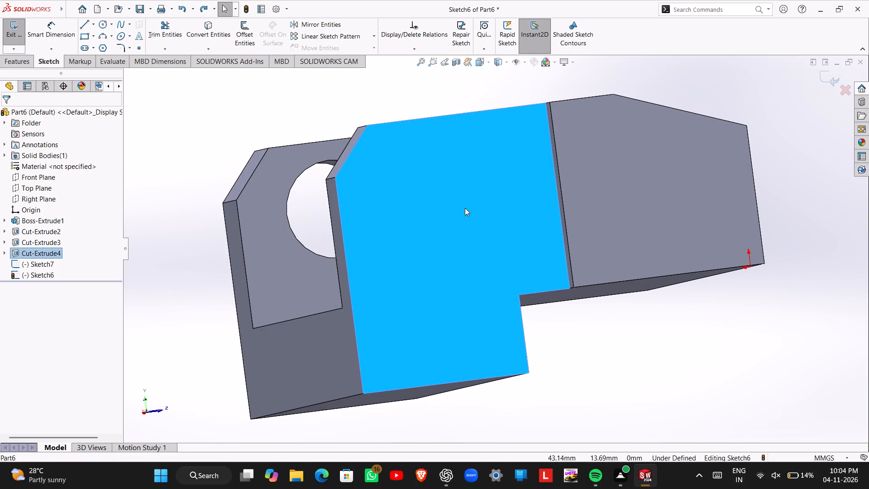
key("Escape")
key("Escape")
key("Escape")
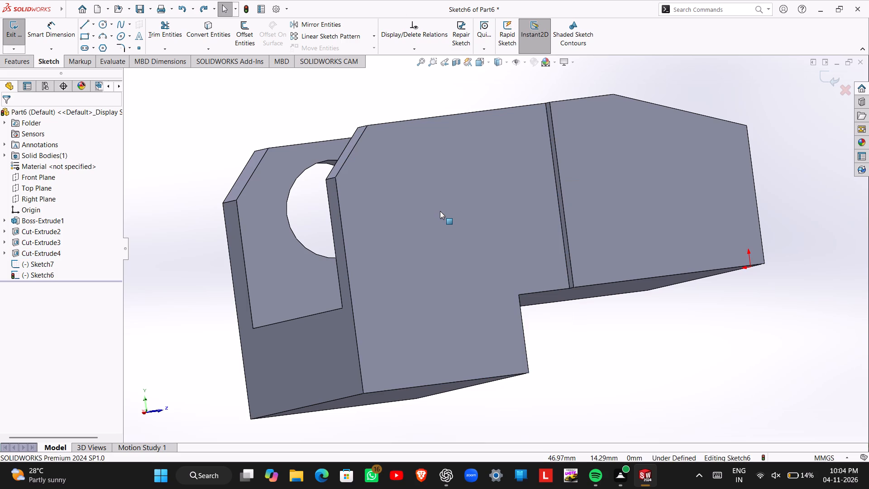
key("Escape")
key("Escape")
key("Escape")
key("grave")
key("Escape")
key("Escape")
key("Escape")
left_click(836, 77)
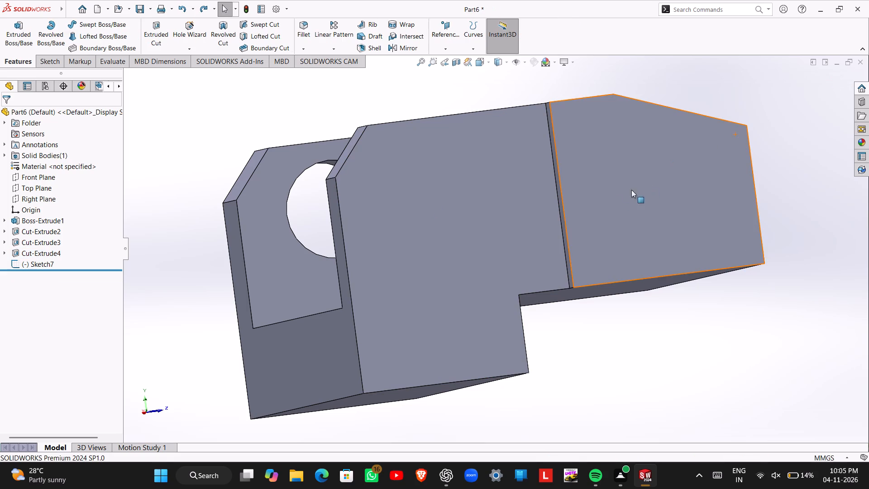
Start a sketch on the outer recessed face of the wall opposite the hole and activate the Circle tool.
left_click(447, 213)
left_click(485, 187)
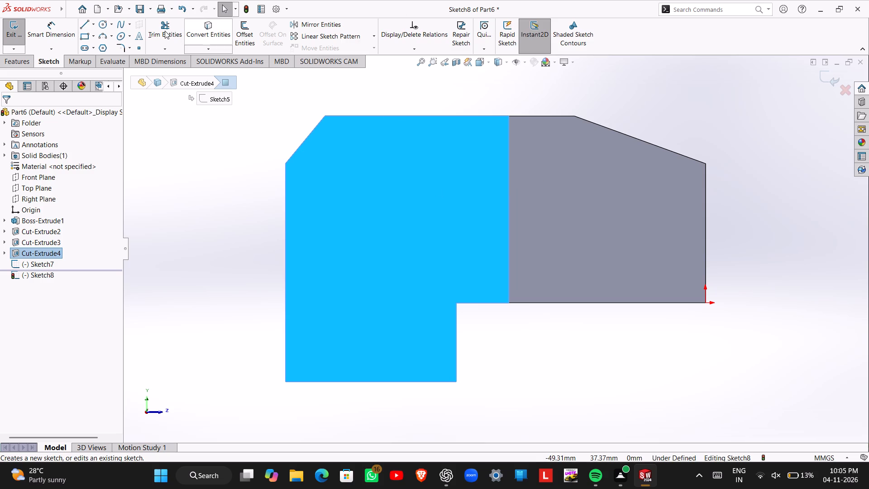
left_click(100, 24)
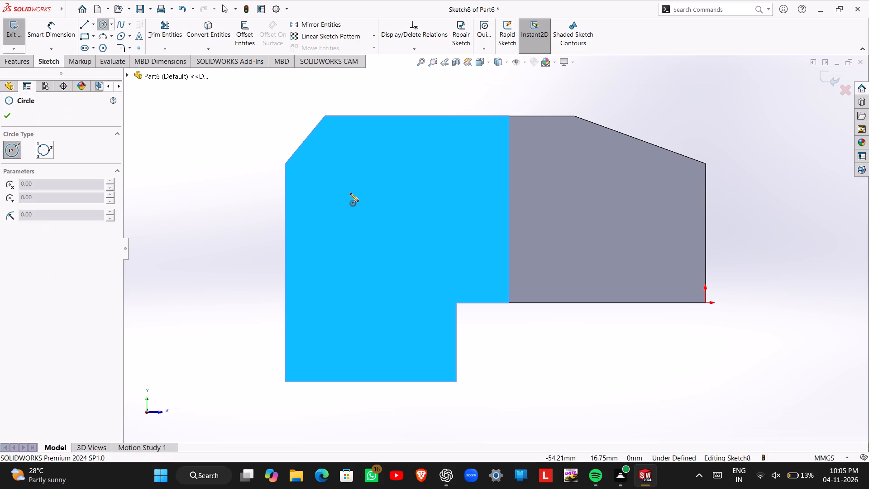
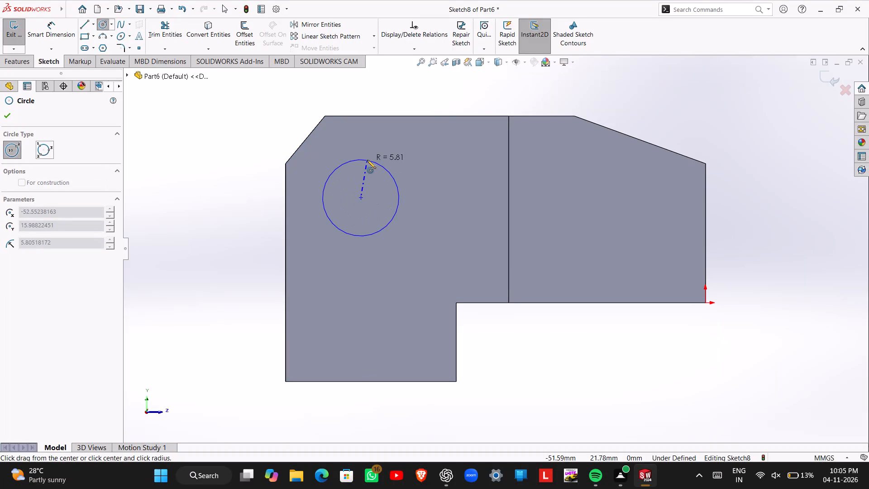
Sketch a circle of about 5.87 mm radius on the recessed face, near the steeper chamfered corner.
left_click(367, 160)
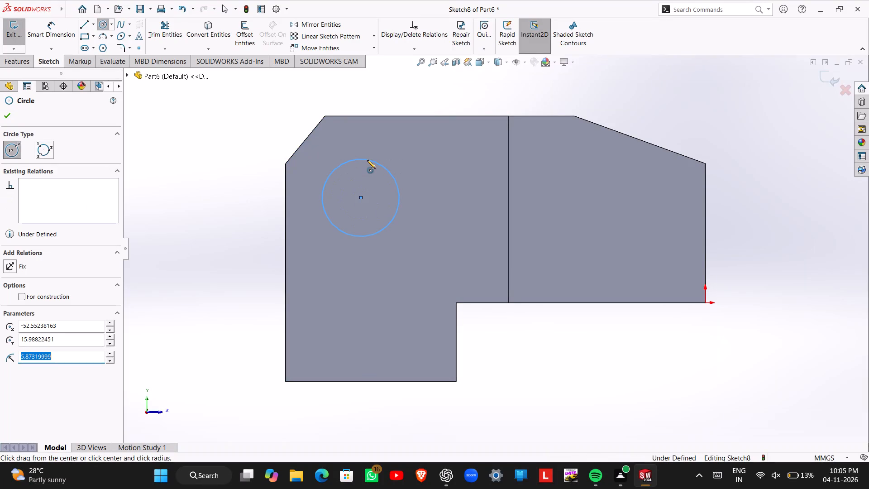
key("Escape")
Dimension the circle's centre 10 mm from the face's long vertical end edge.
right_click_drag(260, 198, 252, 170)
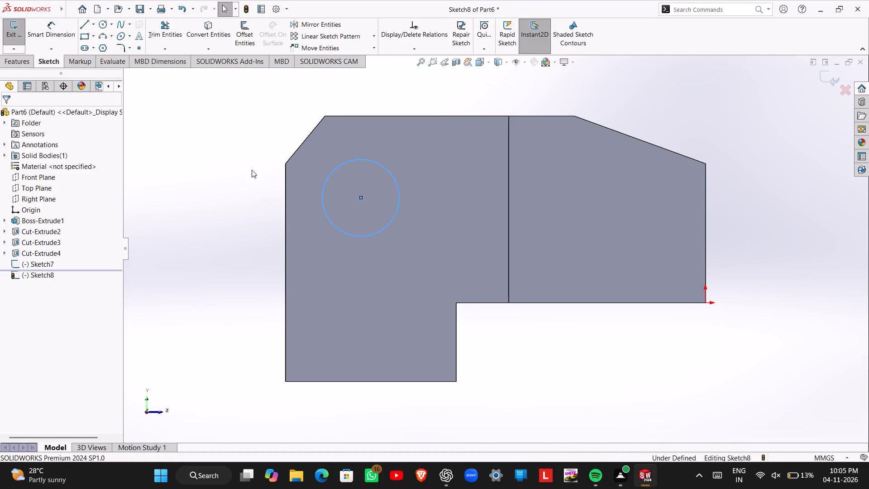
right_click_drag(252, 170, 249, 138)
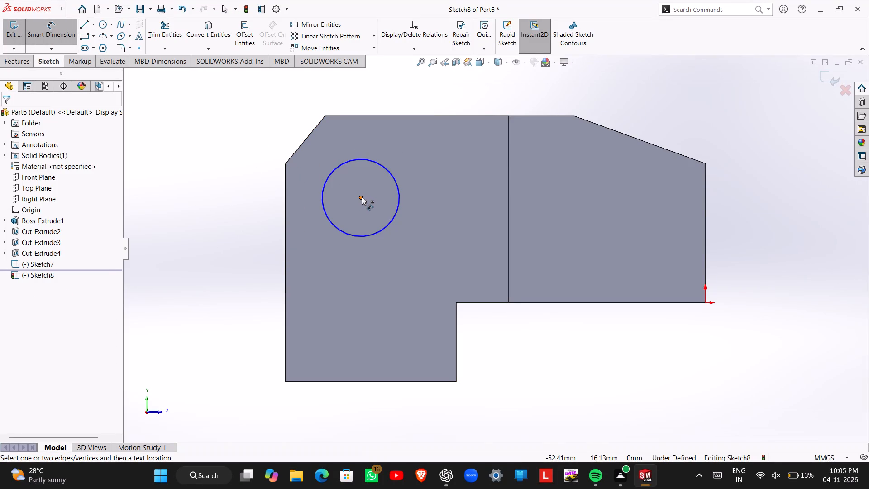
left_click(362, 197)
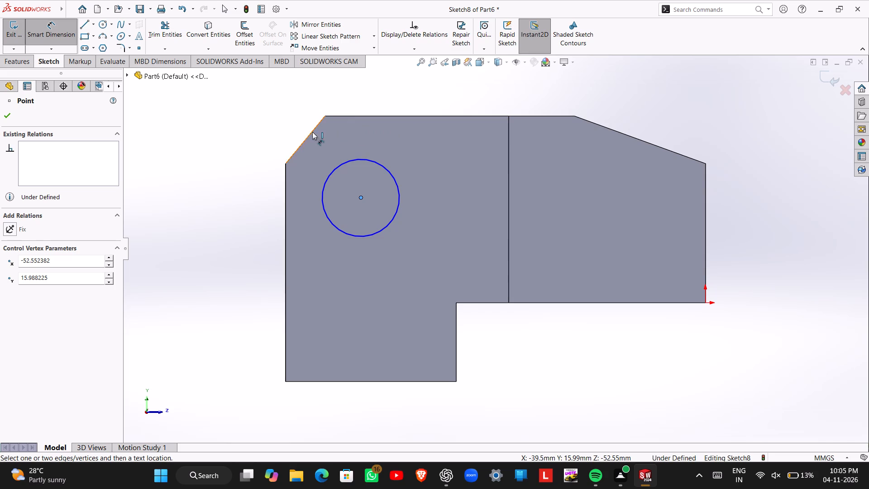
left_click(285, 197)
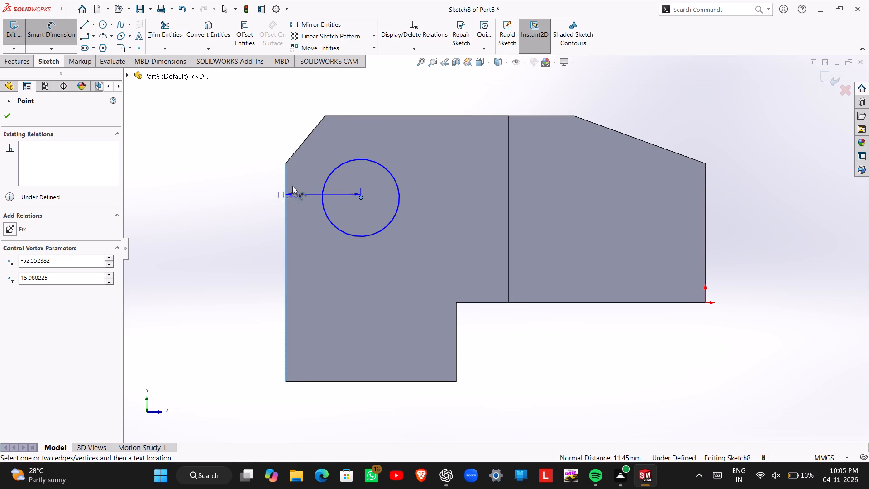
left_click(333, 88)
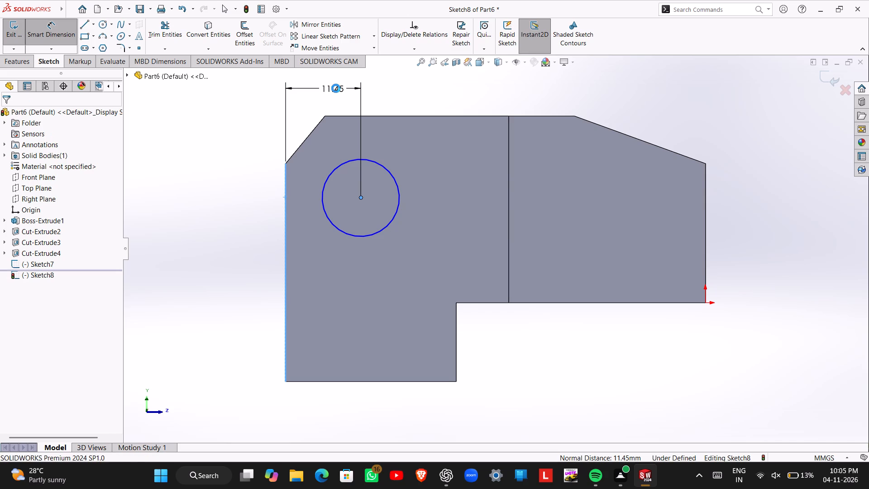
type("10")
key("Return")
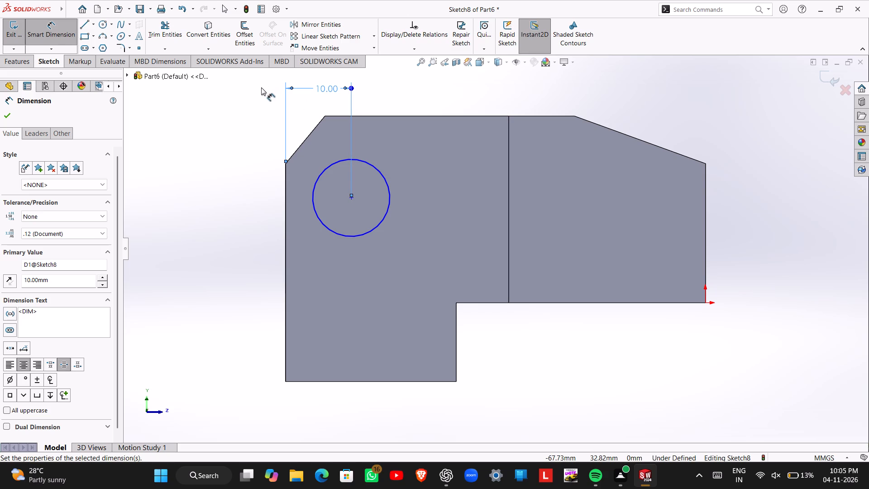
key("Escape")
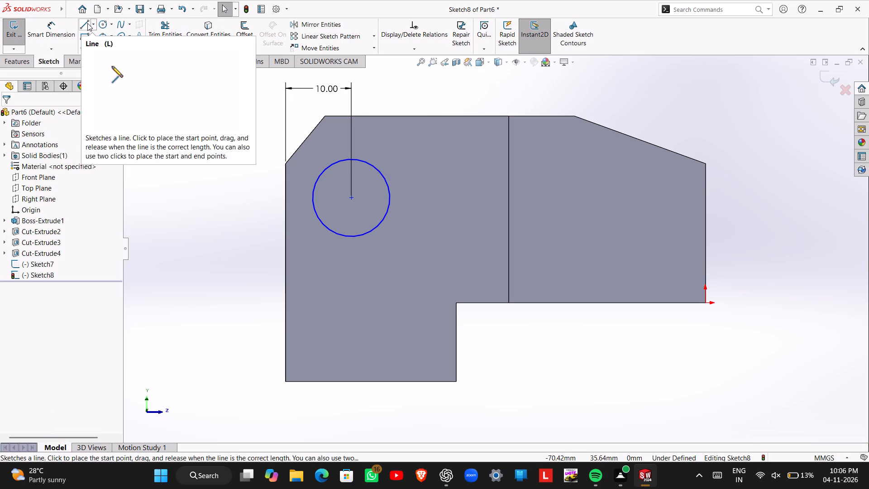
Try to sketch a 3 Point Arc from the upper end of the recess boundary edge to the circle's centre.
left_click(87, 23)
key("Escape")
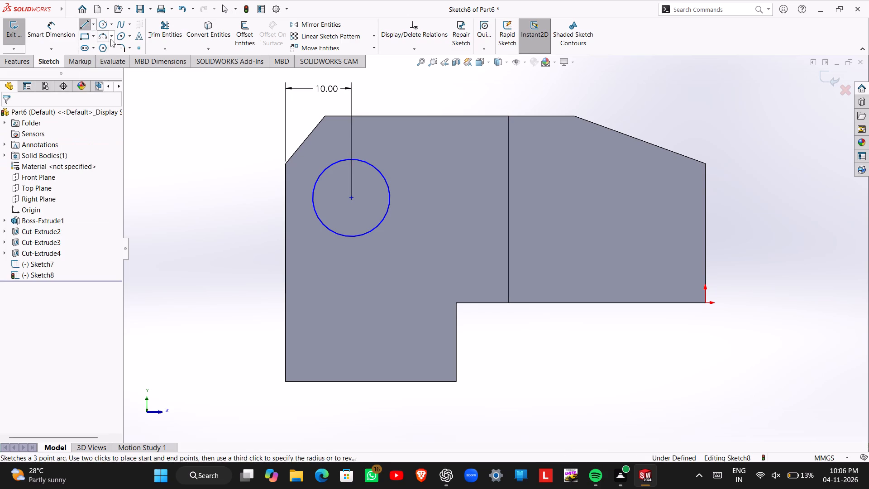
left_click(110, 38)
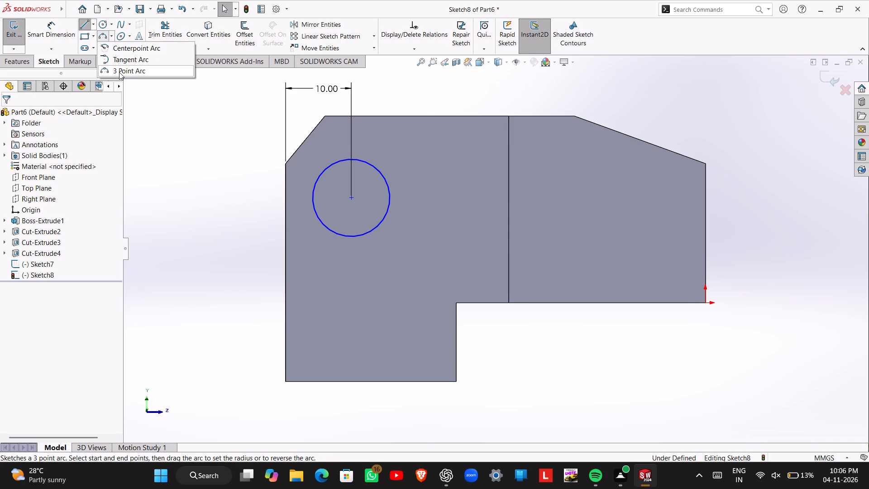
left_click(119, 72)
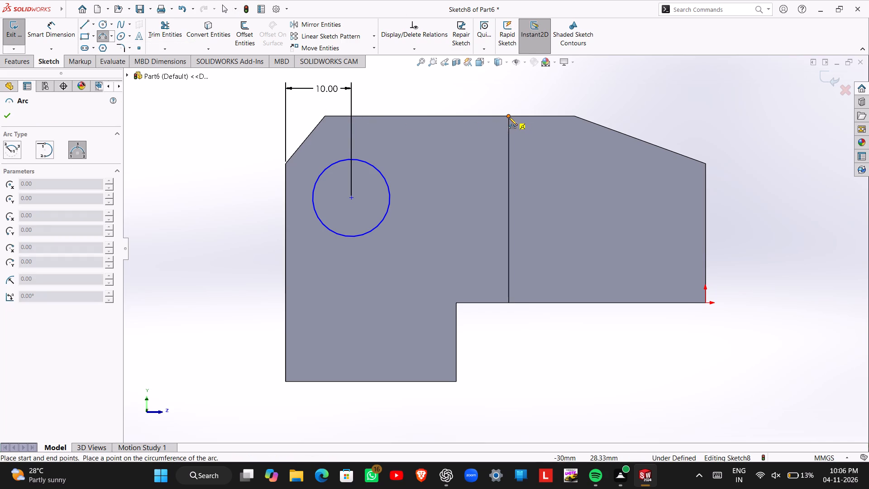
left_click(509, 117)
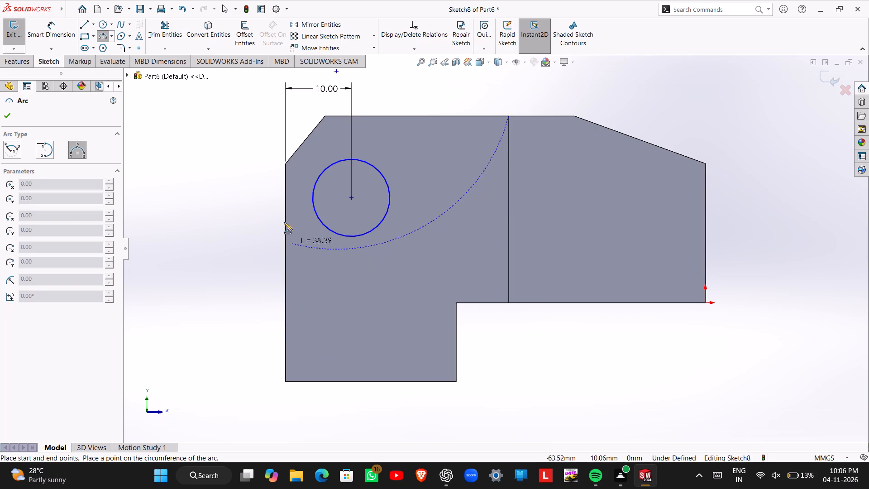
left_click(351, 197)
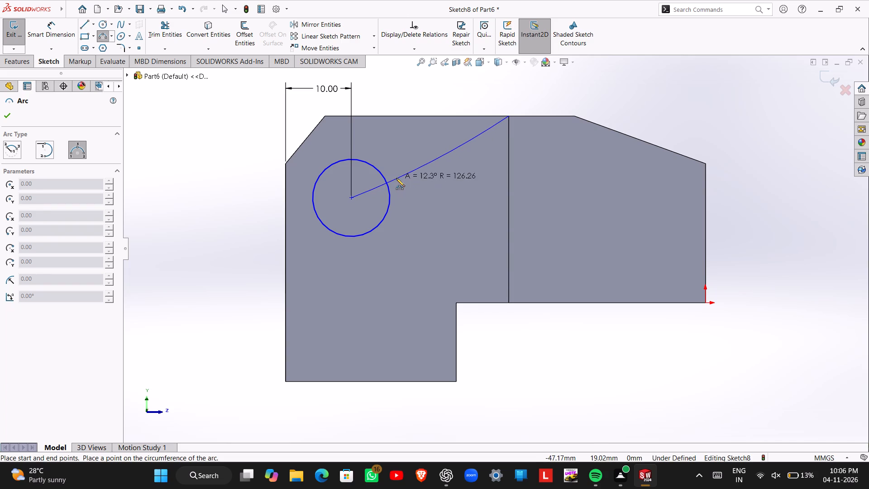
Undo back through the circle, the outer recess cut and its rectangle until the sketch on the wall's narrow top face is empty.
key("ctrl+z")
key("ctrl+z")
key("ctrl+z")
key("ctrl+z")
key("ctrl+z")
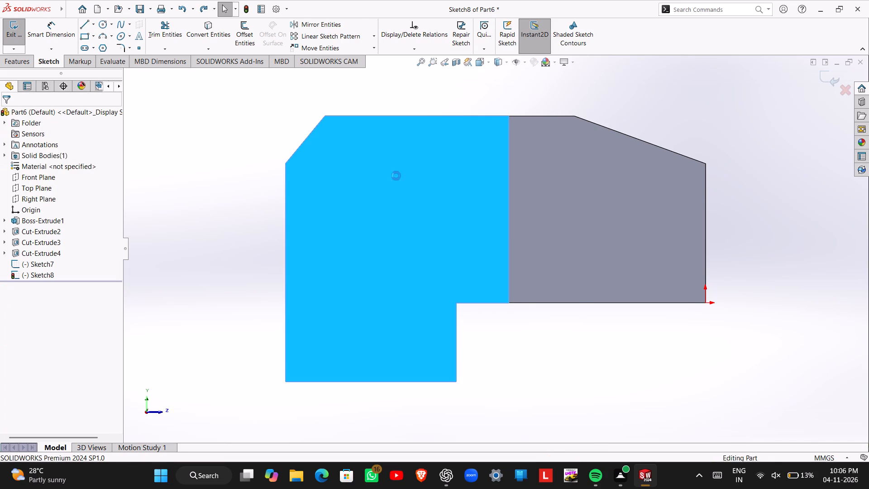
key("ctrl+z")
key("ctrl+z")
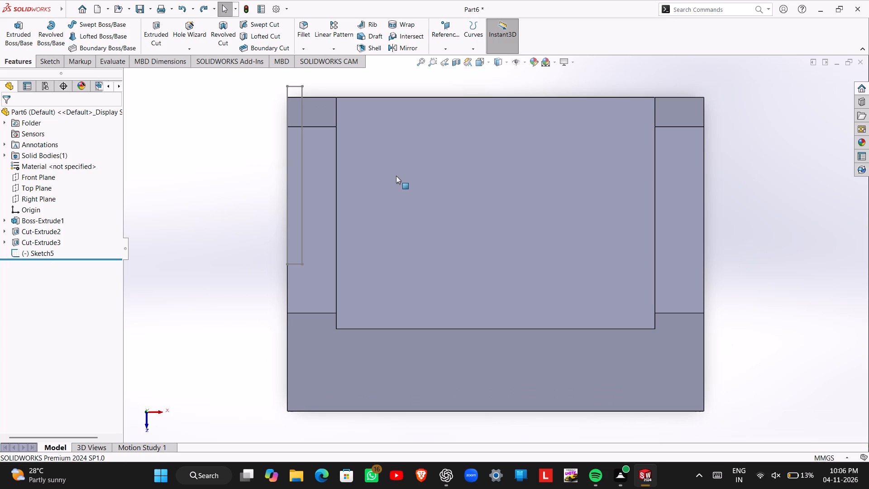
key("ctrl+z")
key("ctrl+z")
key("ctrl+z")
key("ctrl+z")
key("ctrl+z")
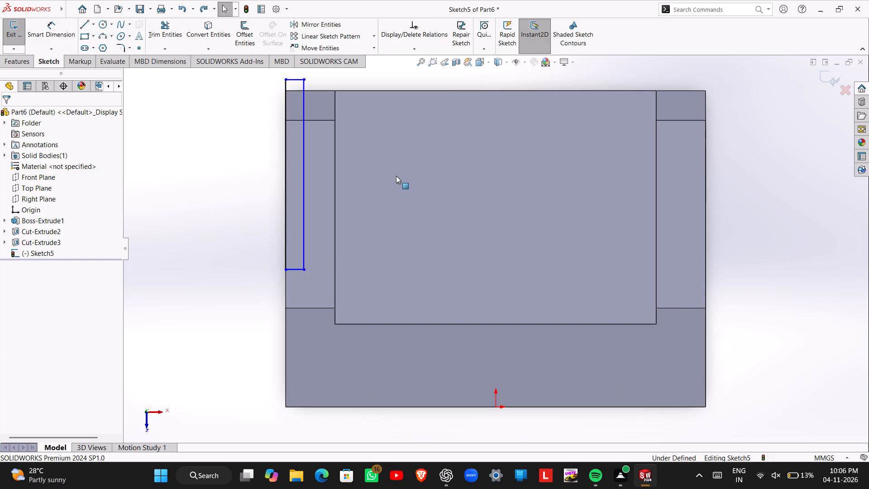
key("ctrl+z")
key("ctrl+z")
key("ctrl+z")
key("ctrl+z")
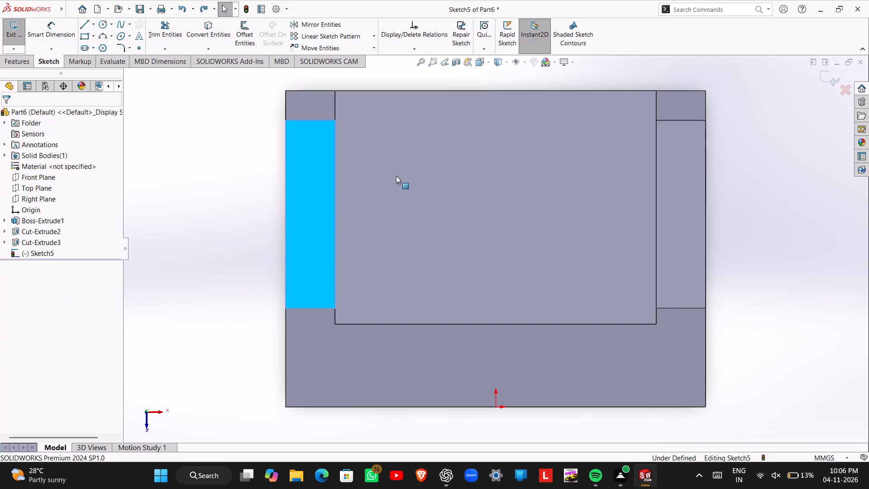
Exit the empty sketch on the wall's narrow top face, with the model turned towards the wall's outer side.
middle_click_drag(401, 176, 469, 133)
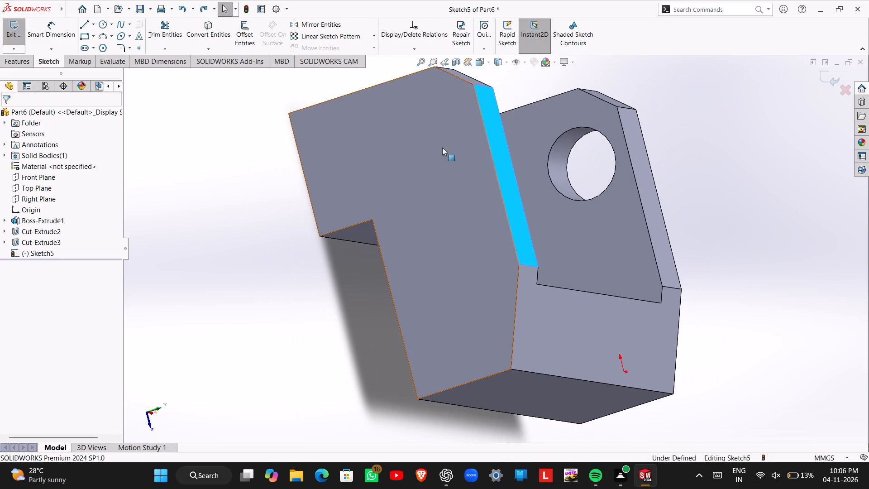
left_click(438, 148)
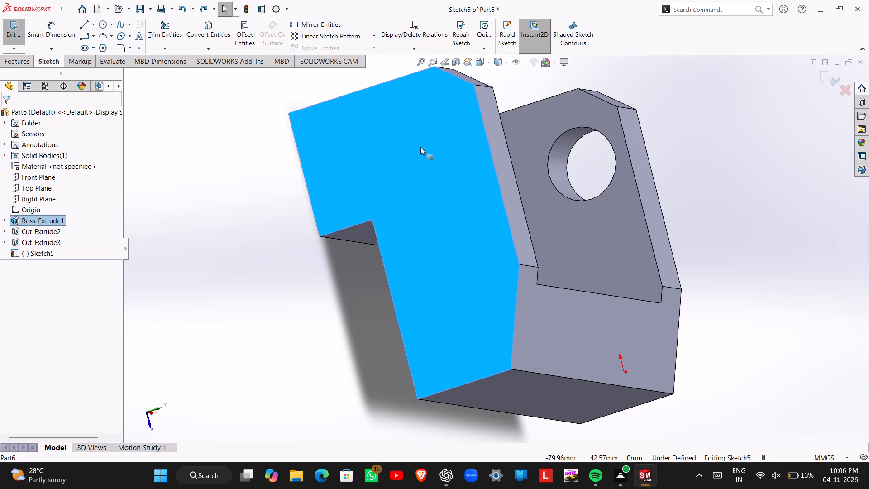
key("Escape")
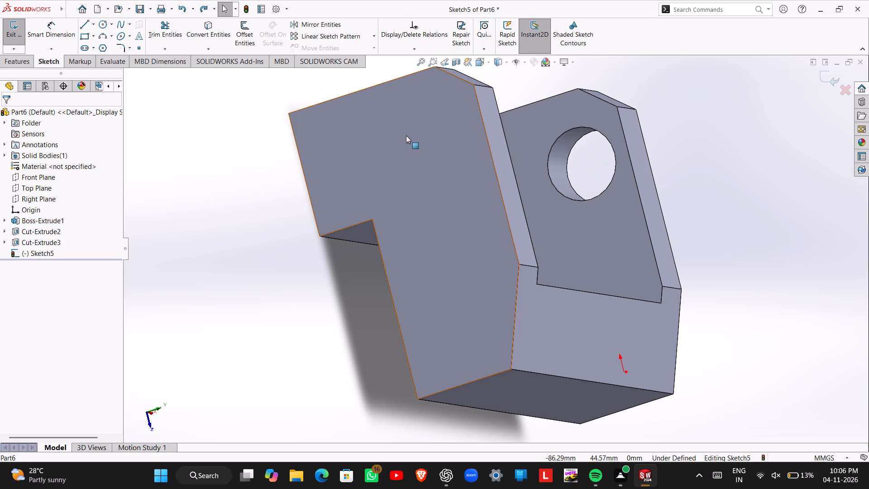
key("Escape")
key("Escape")
left_click(831, 77)
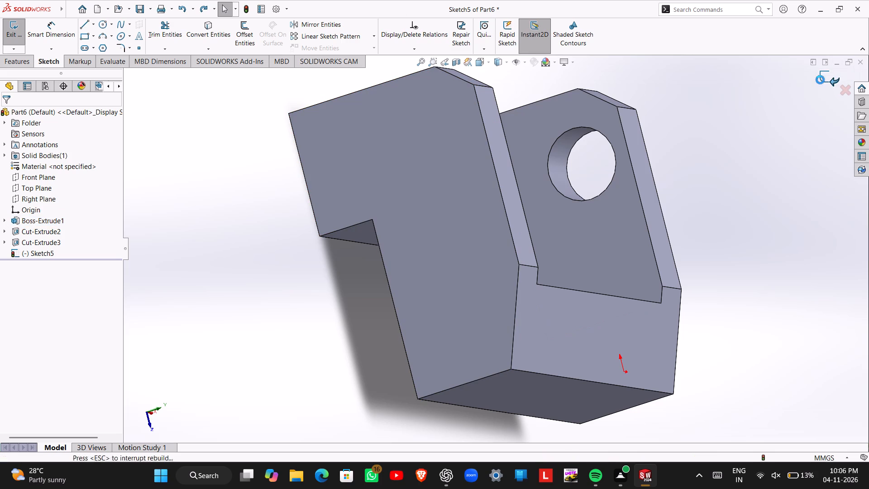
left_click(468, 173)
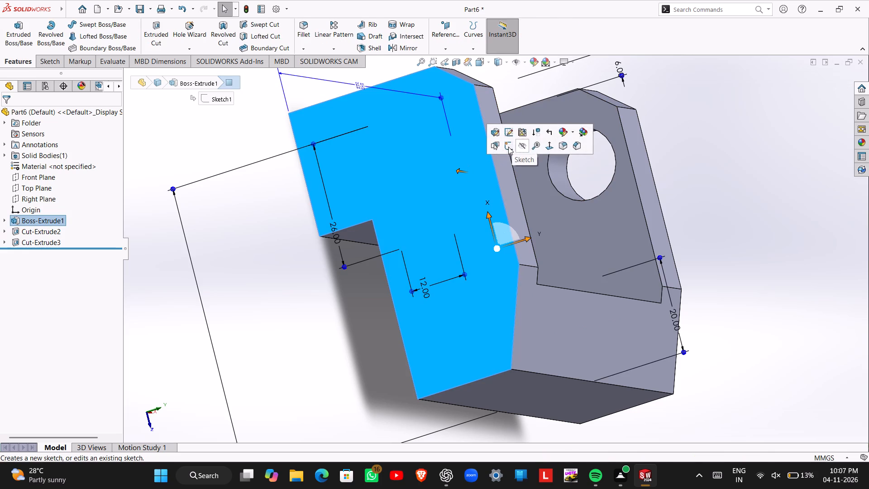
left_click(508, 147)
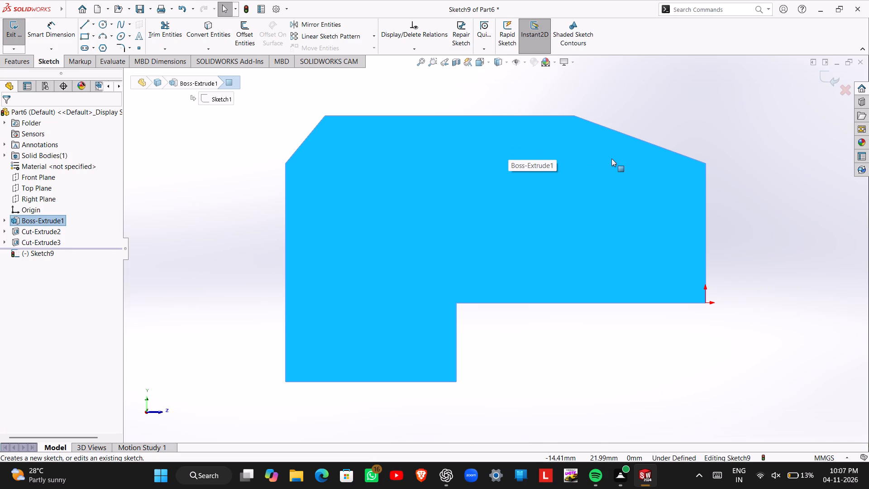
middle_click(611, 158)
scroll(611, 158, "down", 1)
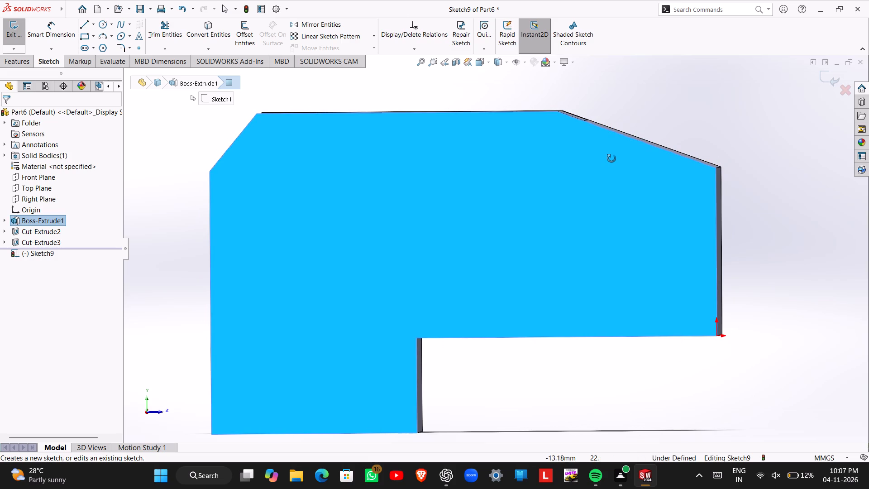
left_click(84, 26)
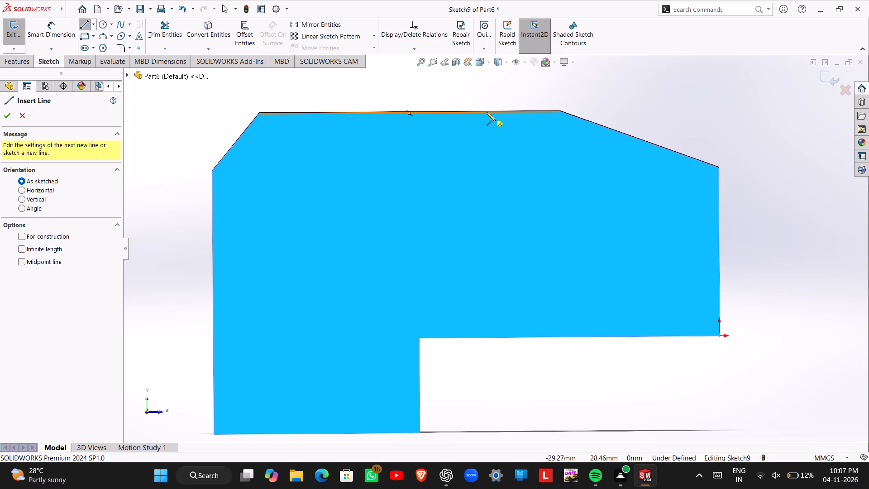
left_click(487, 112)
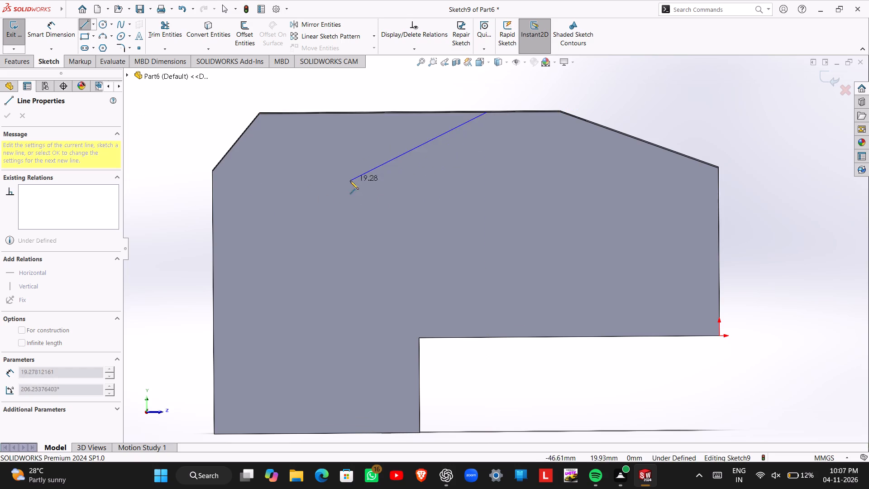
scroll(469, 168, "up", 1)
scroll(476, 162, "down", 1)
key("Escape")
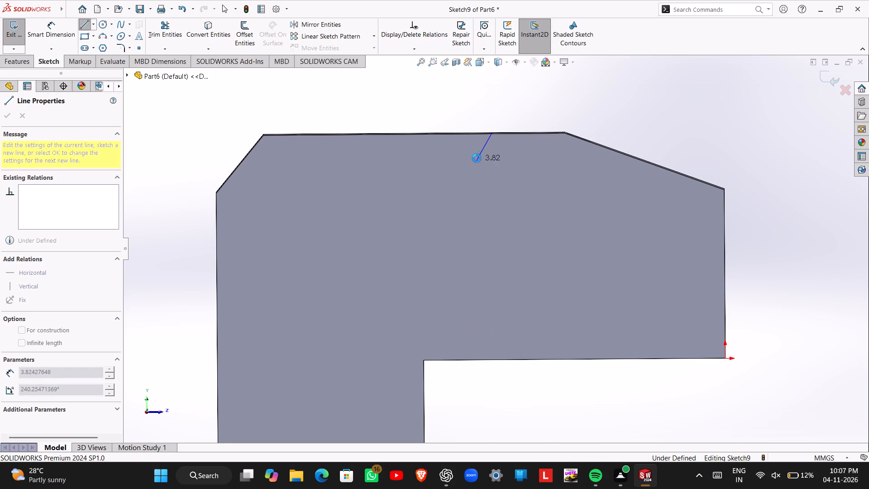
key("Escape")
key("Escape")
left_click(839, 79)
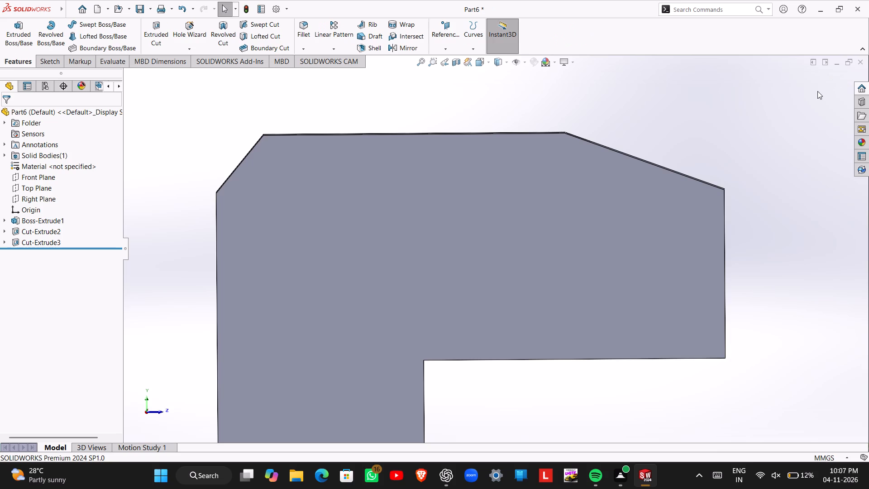
Start a new sketch on the outer side face of the wall opposite the hole.
left_click(607, 214)
left_click(649, 184)
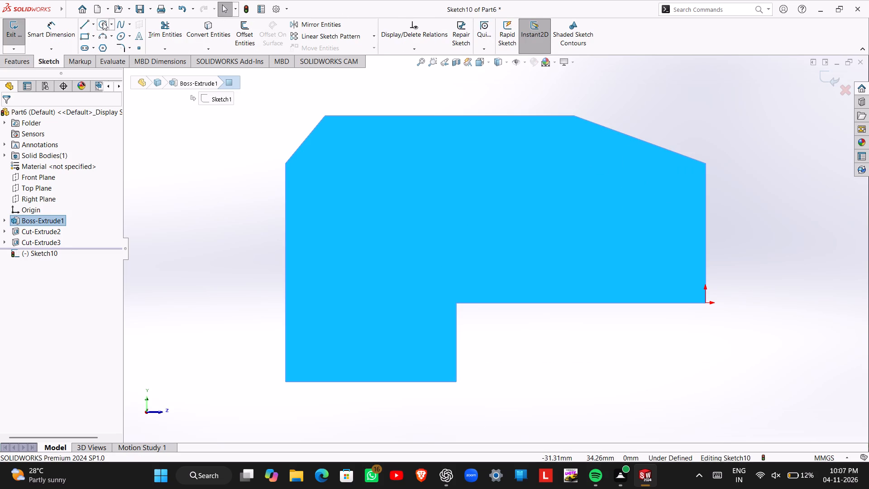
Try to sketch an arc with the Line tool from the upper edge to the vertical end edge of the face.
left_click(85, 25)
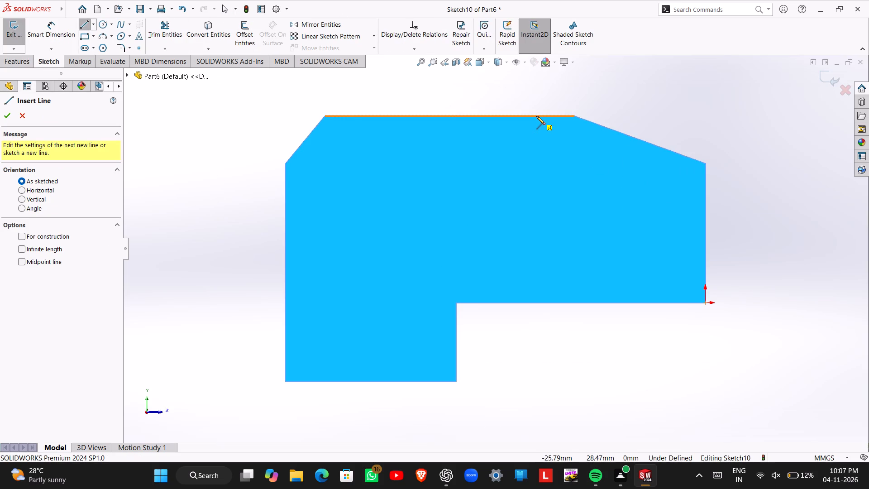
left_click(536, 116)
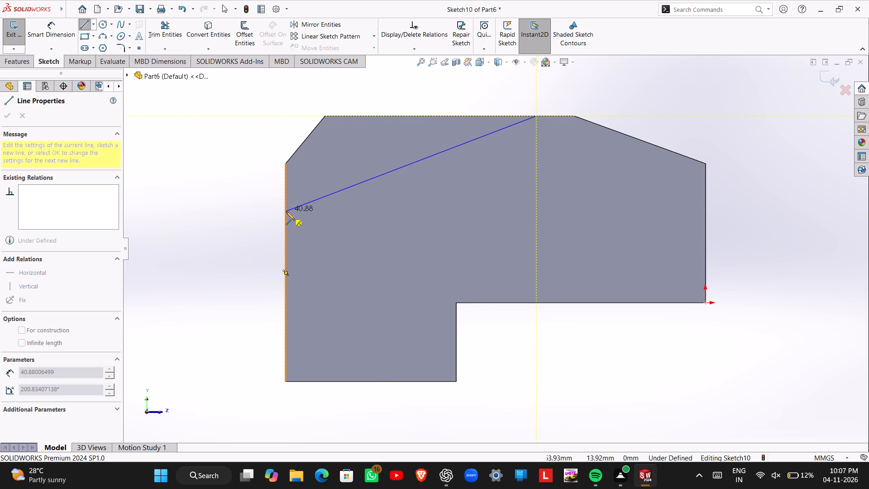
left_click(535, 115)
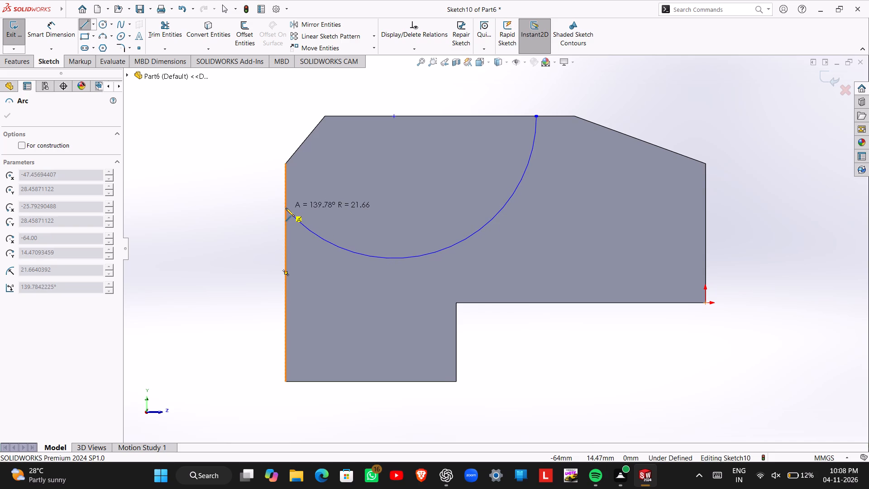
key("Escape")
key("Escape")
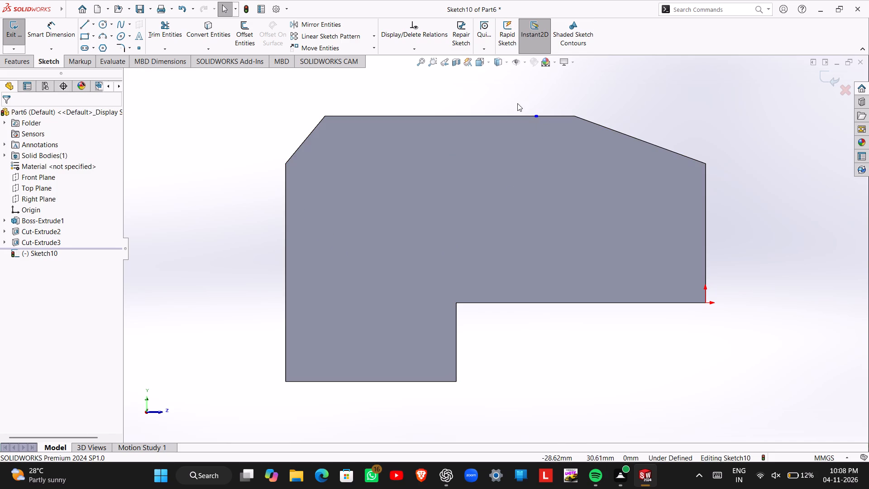
Select the leftover sketch point on the face's upper edge.
left_click(538, 115)
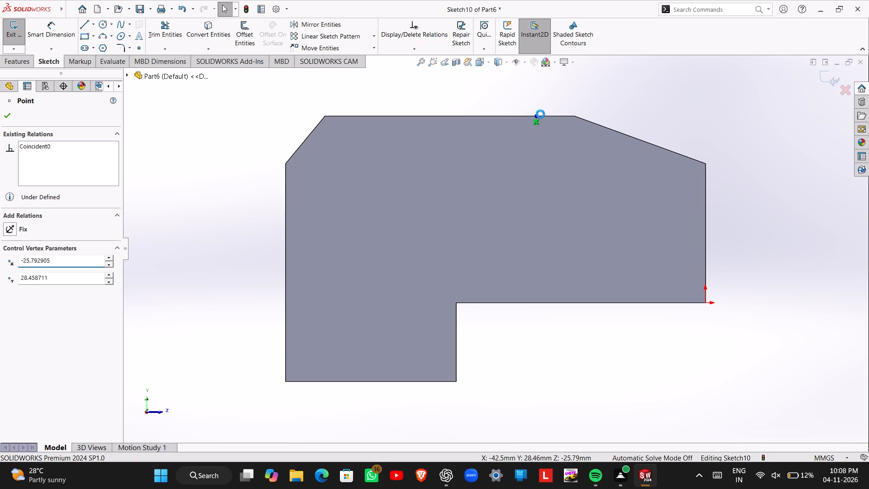
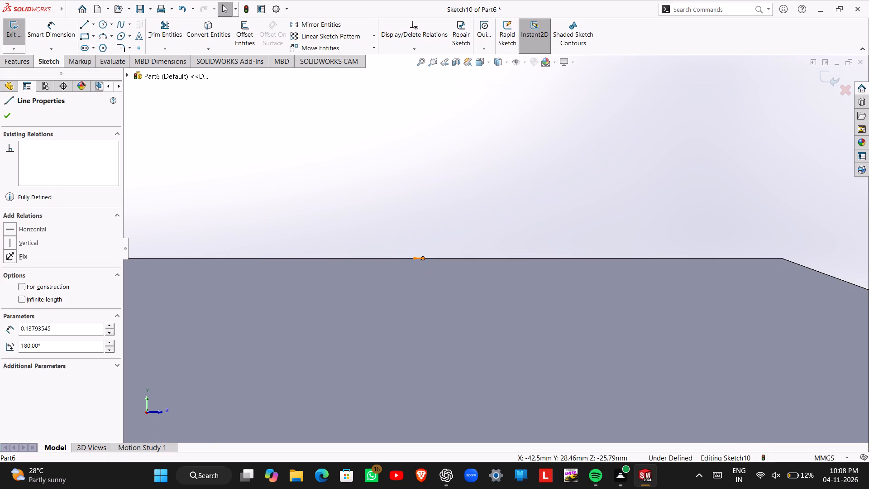
Sketch a three-point arc of about 55 mm radius from the face's upper edge to its tall vertical end edge.
scroll(461, 231, "up", 4)
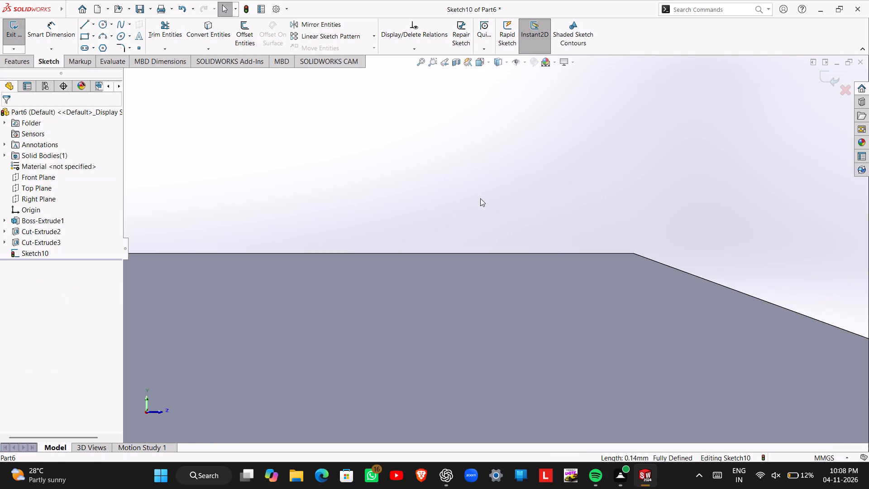
scroll(487, 224, "down", 1)
scroll(489, 224, "up", 4)
scroll(402, 313, "up", 3)
scroll(338, 315, "up", 6)
scroll(428, 314, "down", 2)
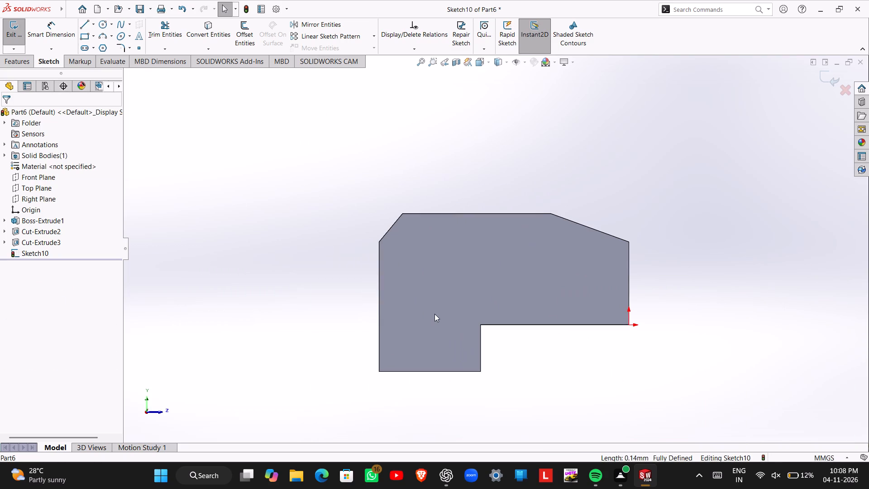
scroll(434, 313, "down", 1)
scroll(473, 257, "down", 1)
scroll(756, 339, "down", 1)
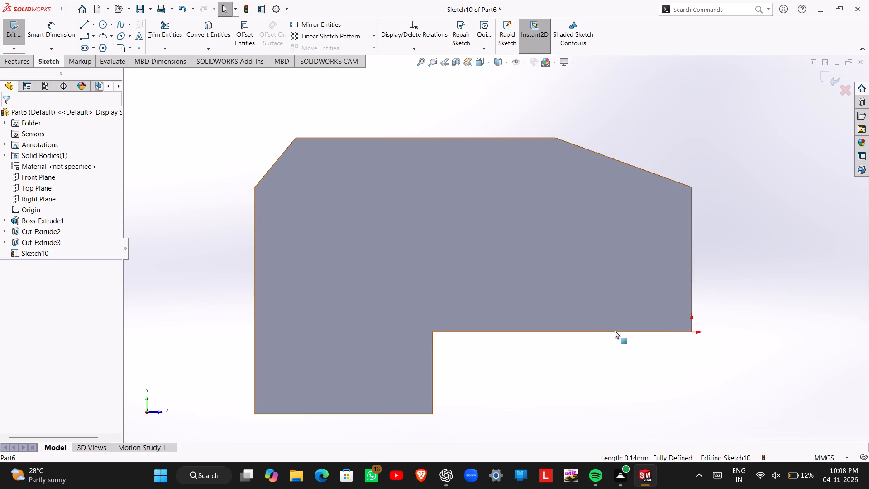
scroll(611, 331, "up", 1)
scroll(604, 332, "down", 1)
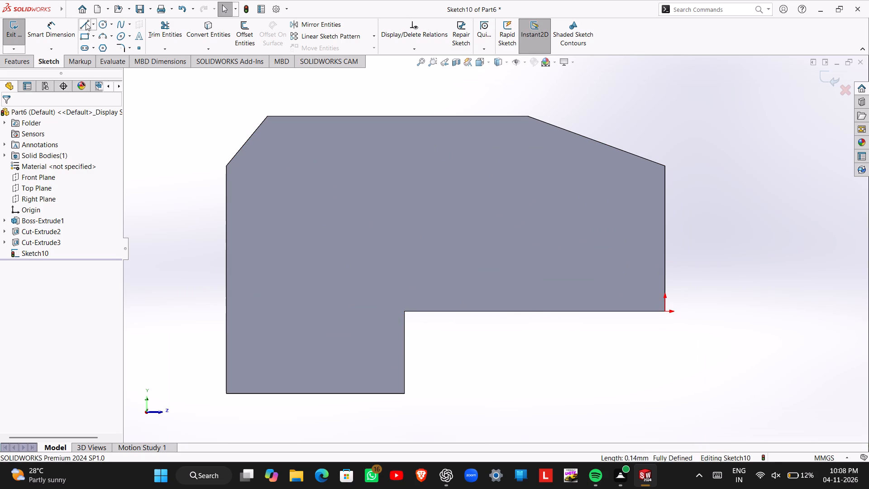
left_click(101, 35)
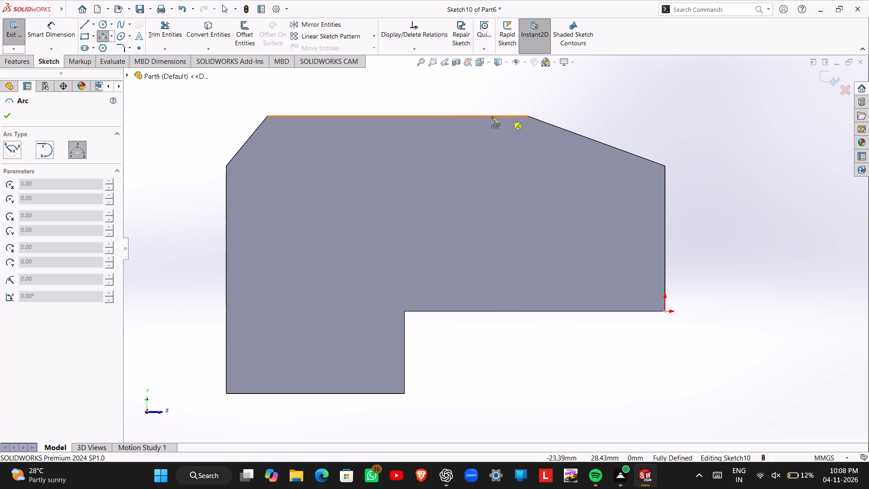
left_click(479, 115)
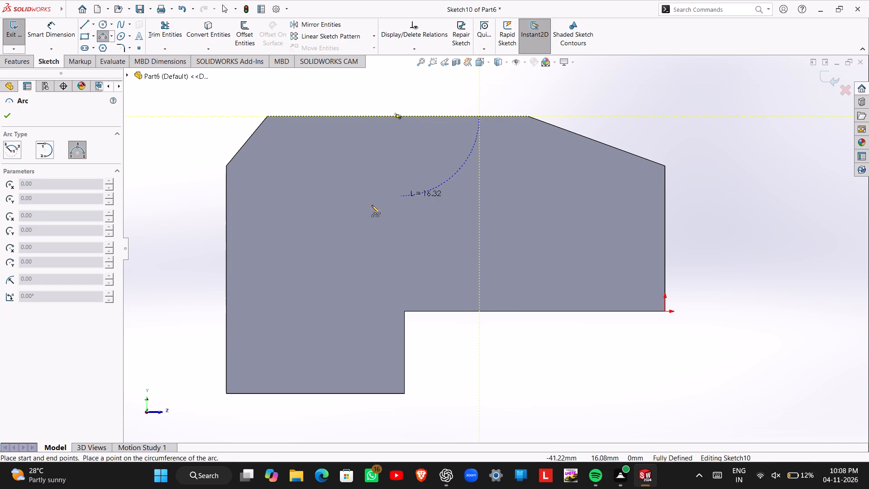
left_click(226, 235)
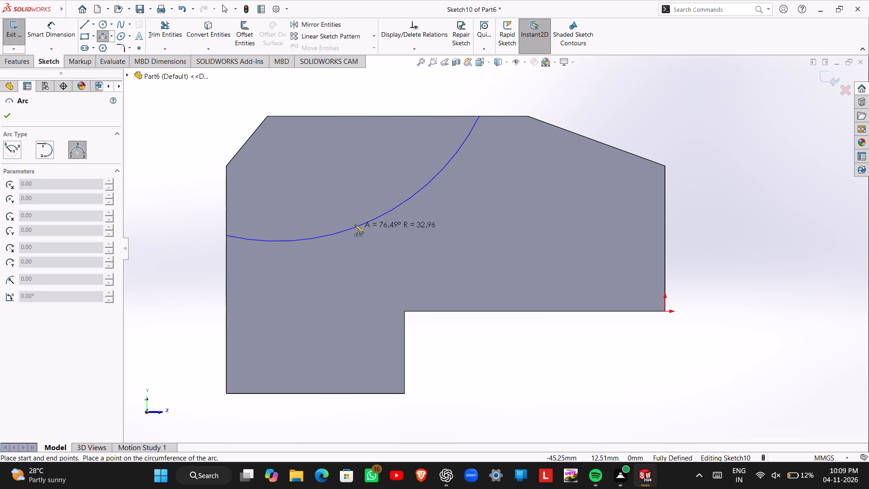
left_click(351, 206)
key("Escape")
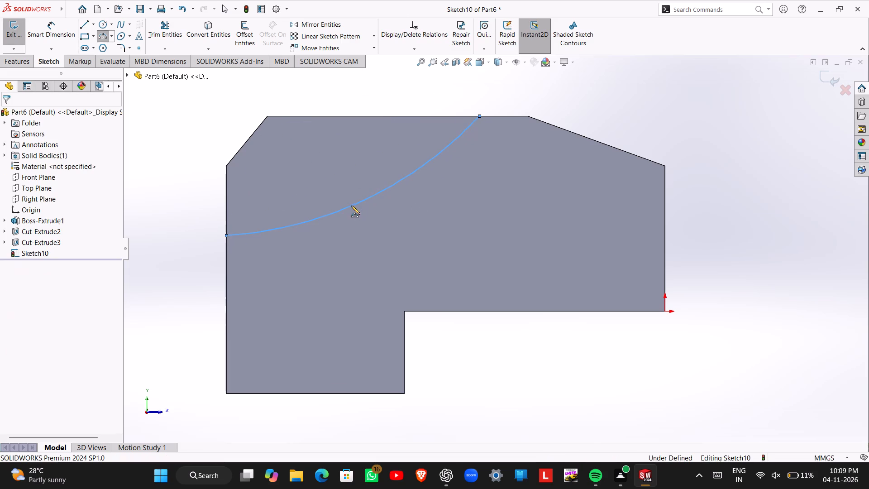
Dimension the arc's radius and set it to 17 mm.
right_click_drag(179, 243, 187, 173)
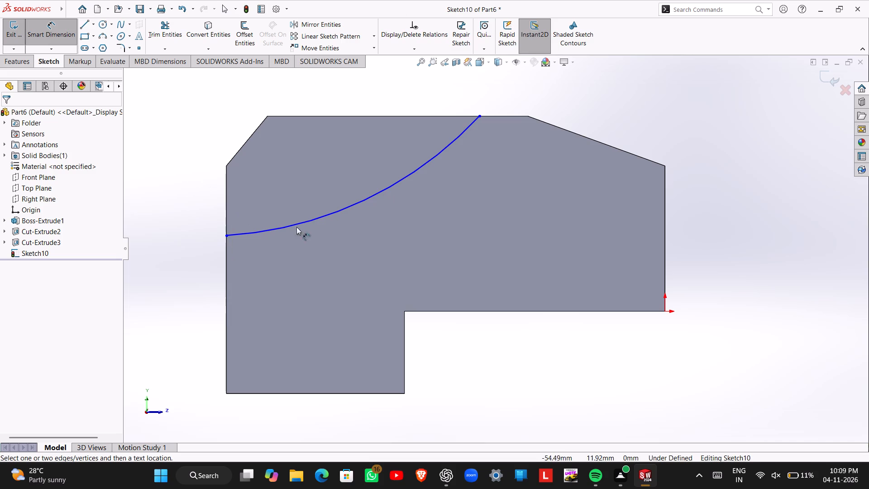
left_click(319, 216)
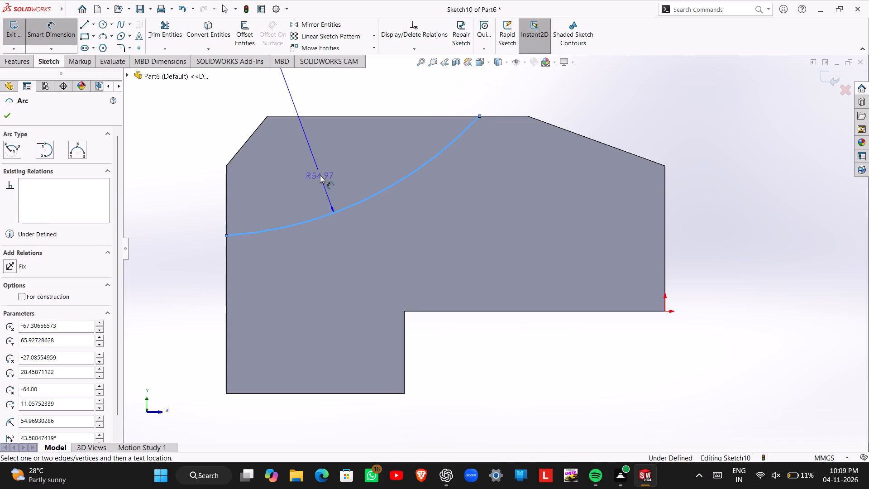
left_click(320, 175)
type("17")
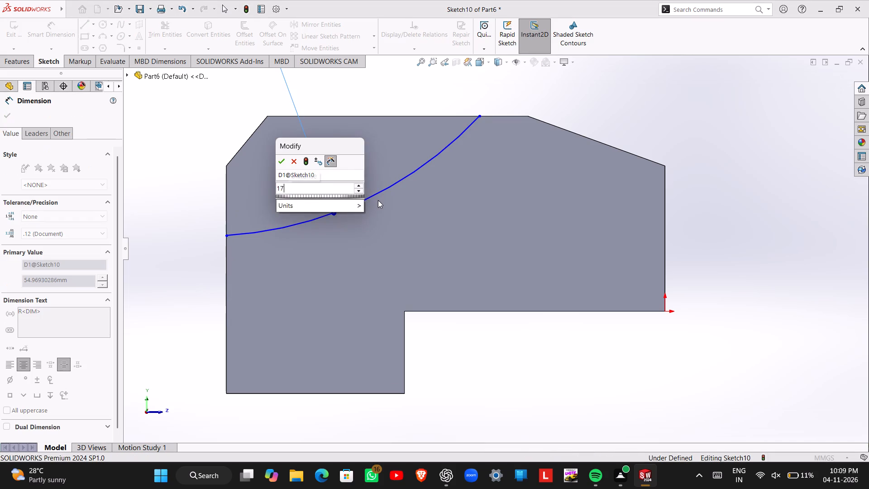
key("Return")
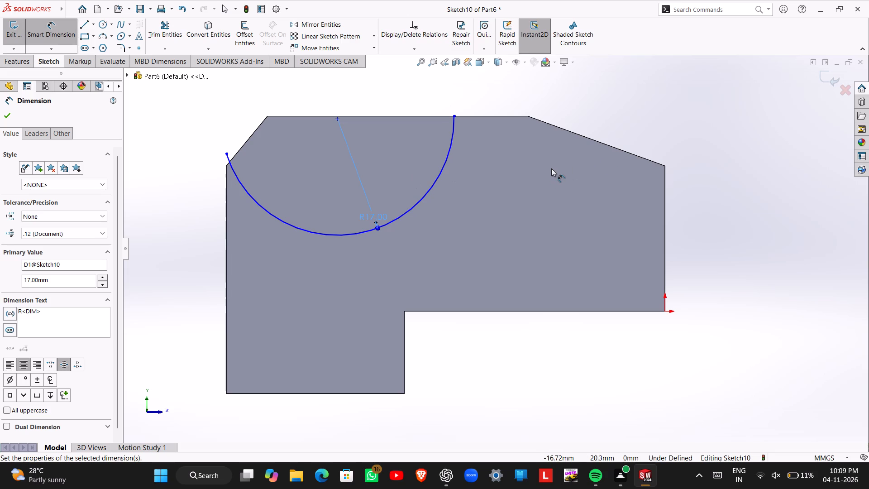
Close the arc profile with a line of about 8.7 mm along the chamfer edge and one of about 27.2 mm along the upper edge.
middle_click_drag(551, 168, 536, 208)
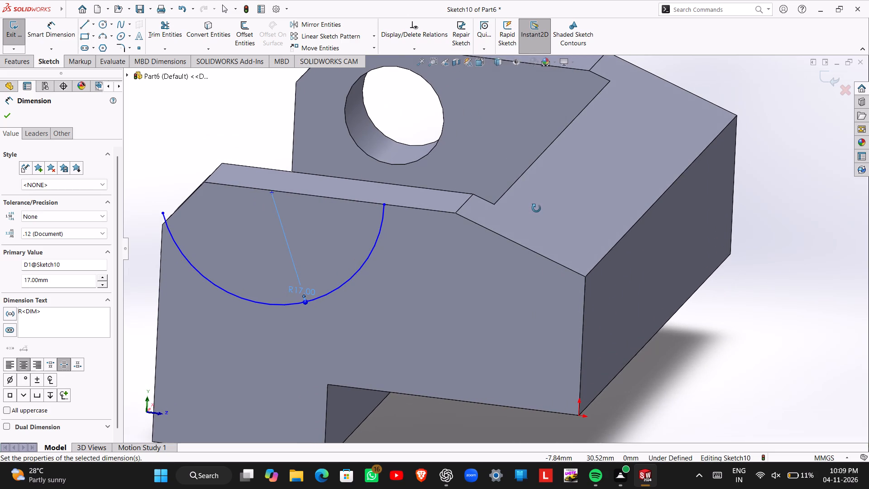
middle_click_drag(536, 208, 534, 213)
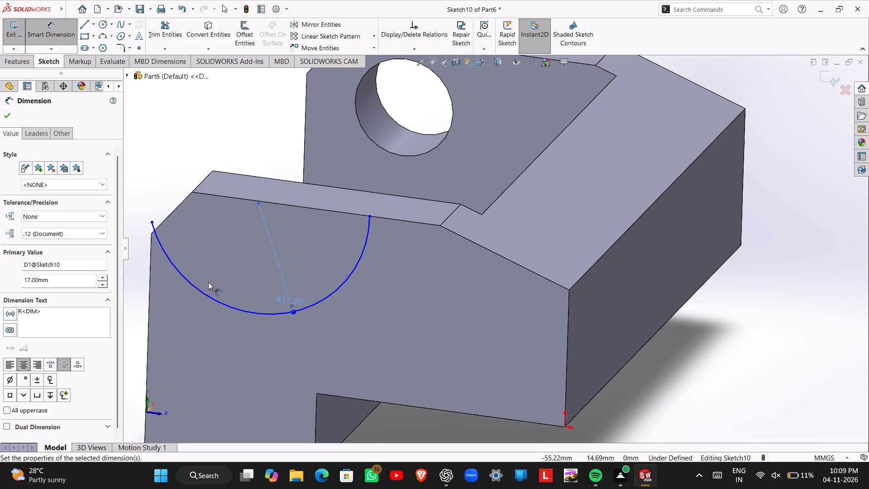
middle_click_drag(209, 282, 232, 264)
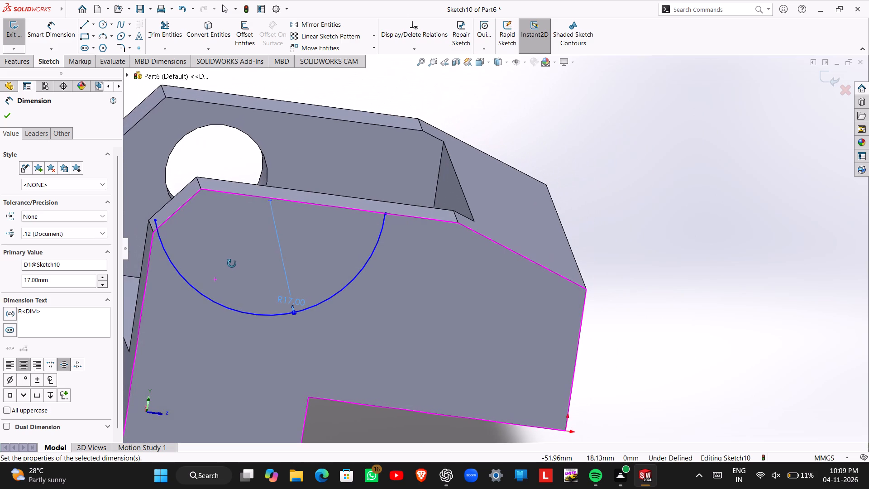
middle_click_drag(232, 264, 235, 259)
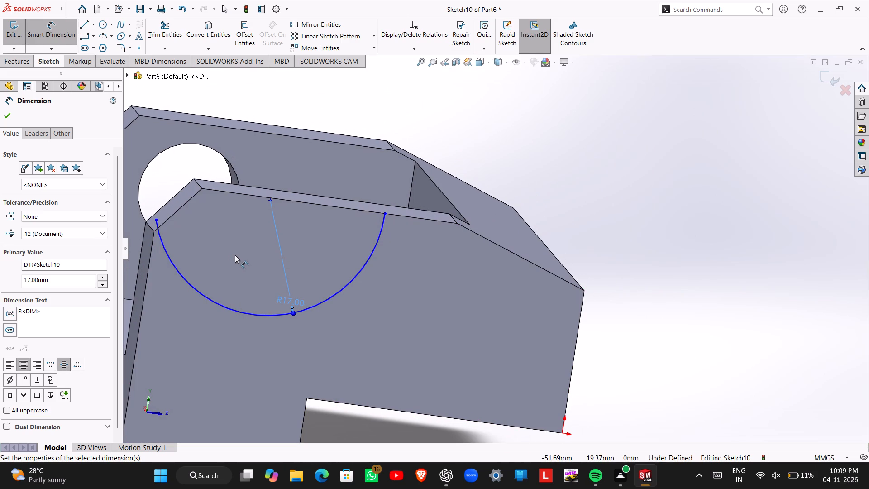
middle_click_drag(235, 255, 222, 238)
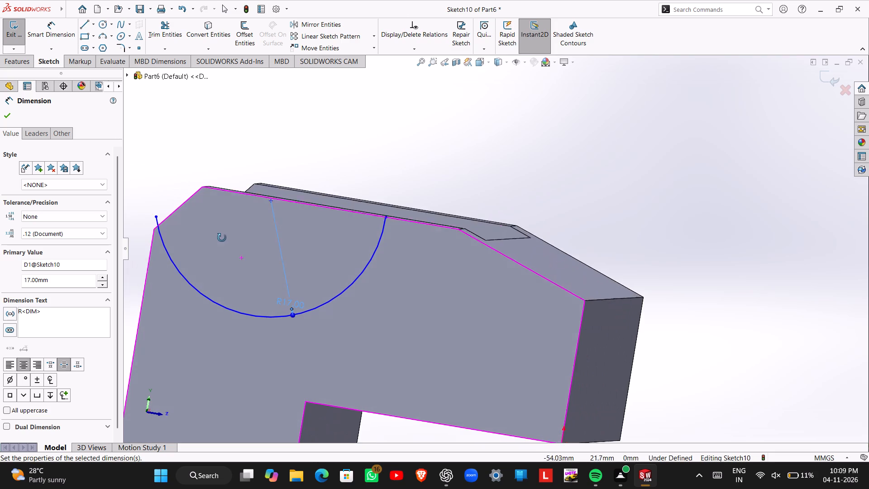
middle_click_drag(222, 238, 228, 244)
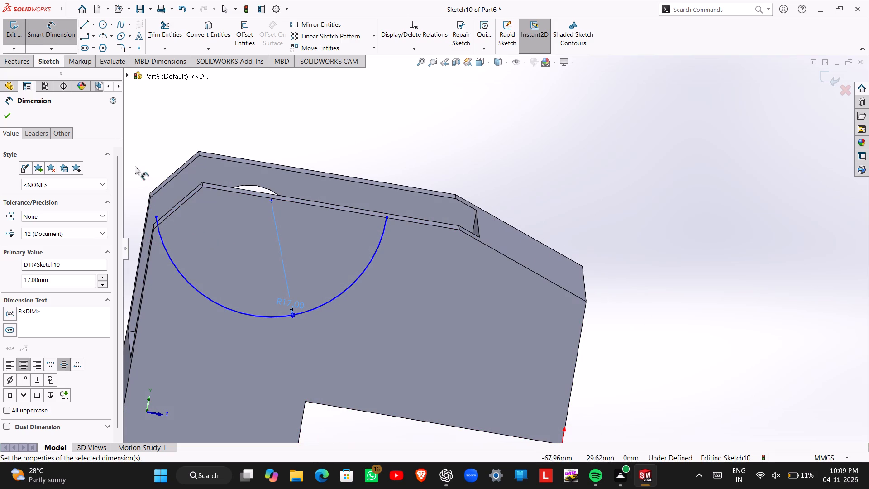
left_click(81, 23)
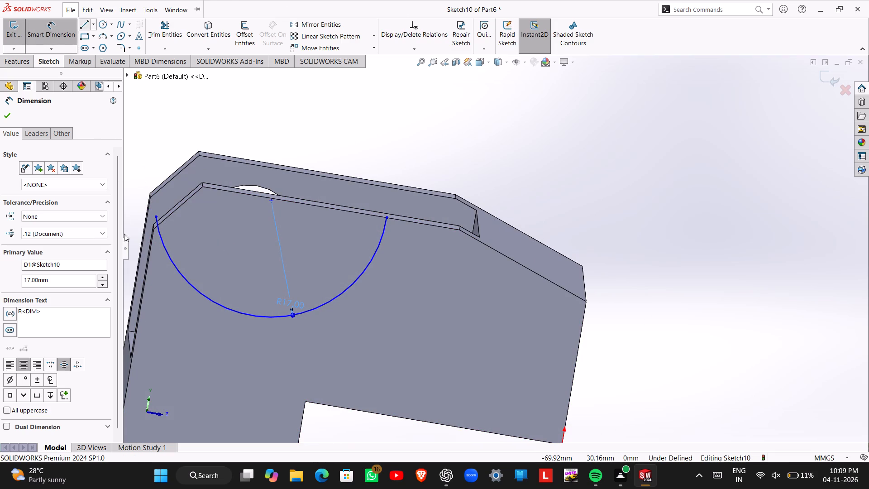
left_click(158, 225)
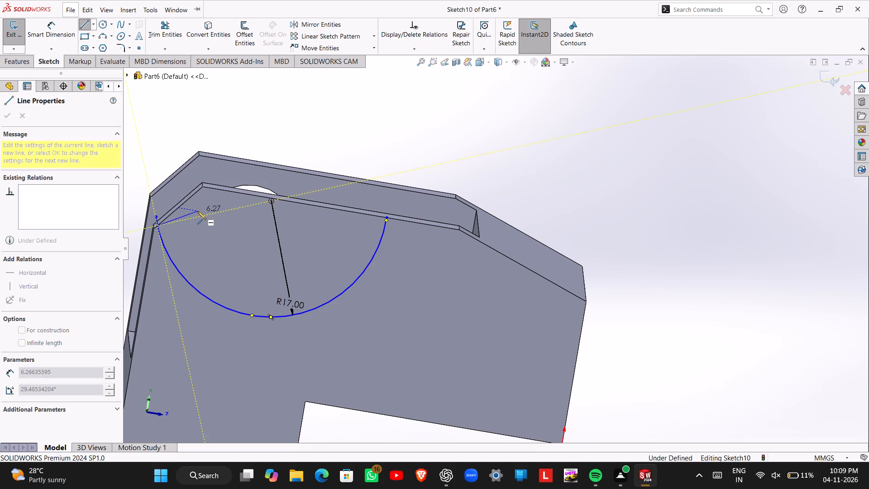
left_click(201, 187)
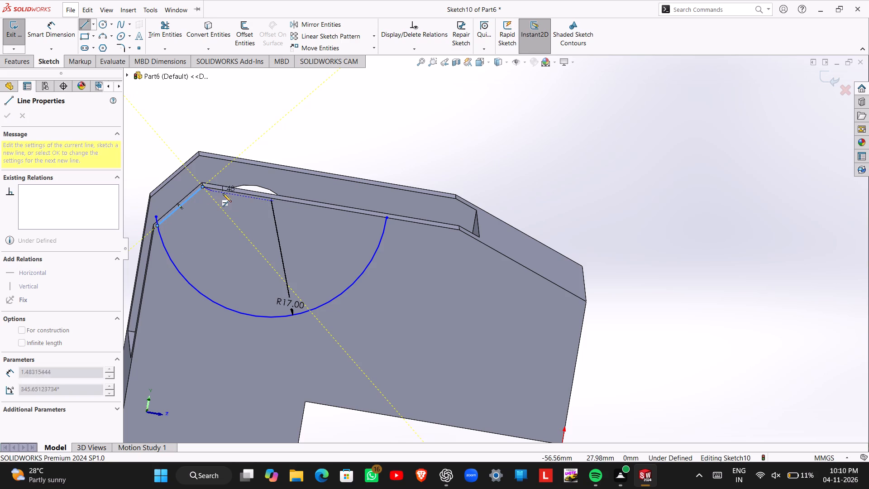
left_click(386, 217)
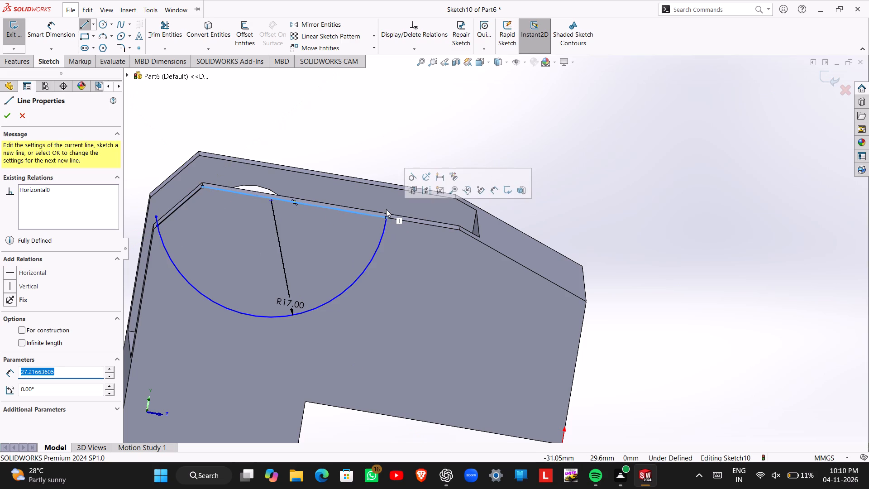
key("Escape")
key("Escape")
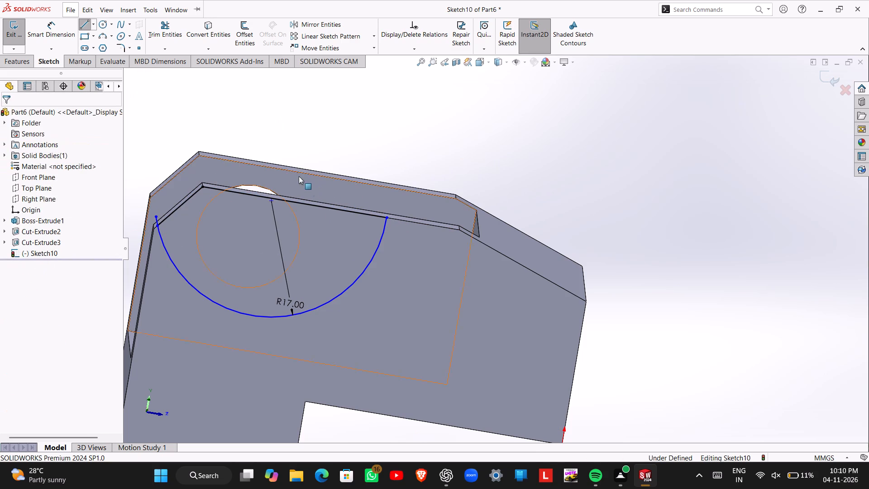
Exit the sketch and make an Extruded Cut of the region enclosed by the arc and lines, Blind, 3 mm deep.
left_click(9, 29)
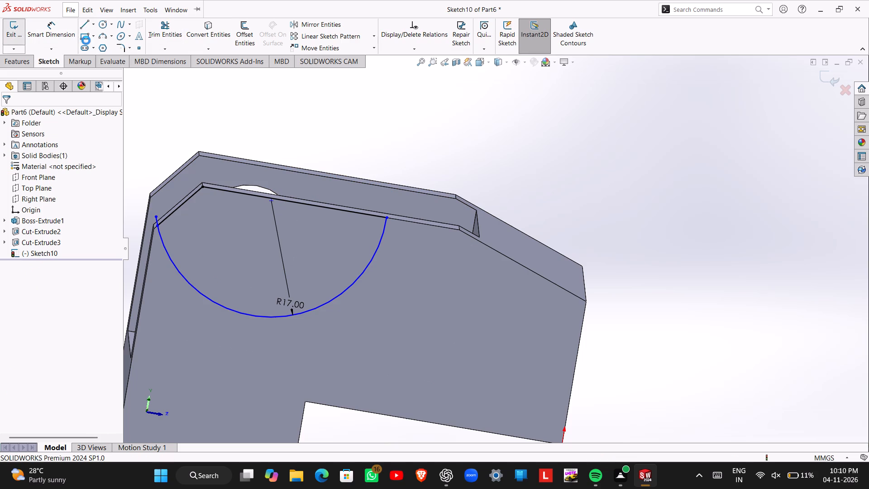
left_click(158, 35)
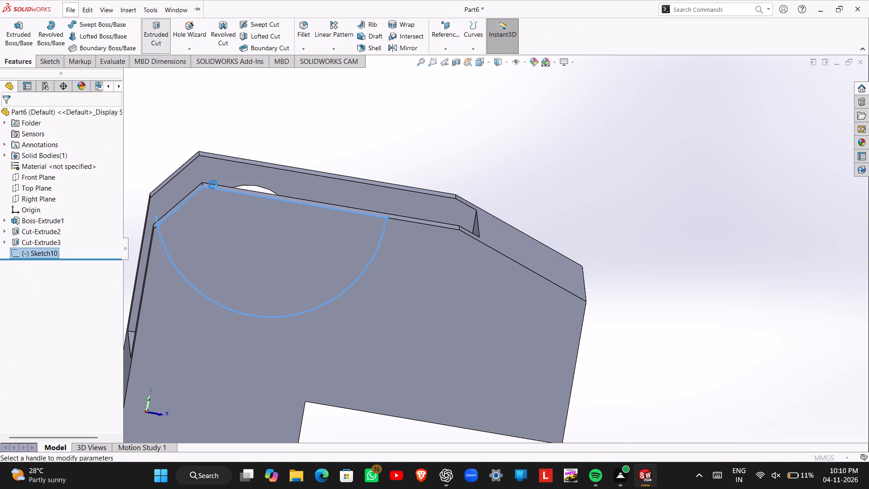
left_click(201, 254)
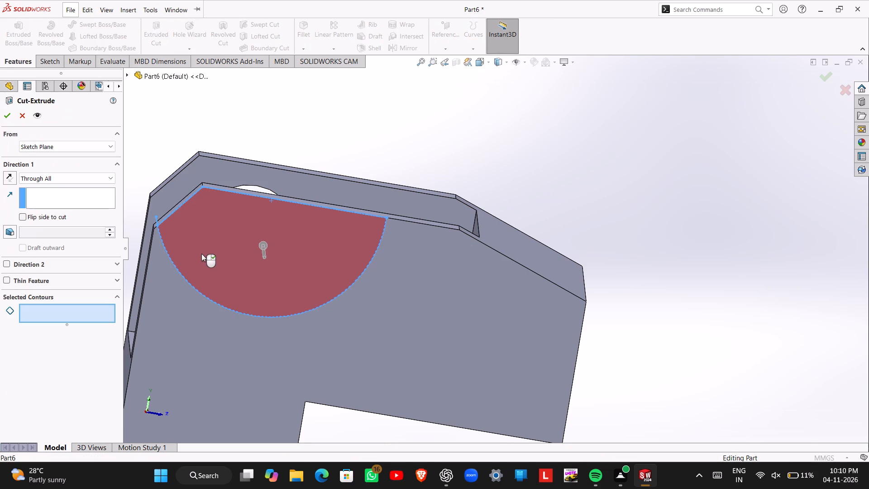
middle_click_drag(201, 254, 258, 260)
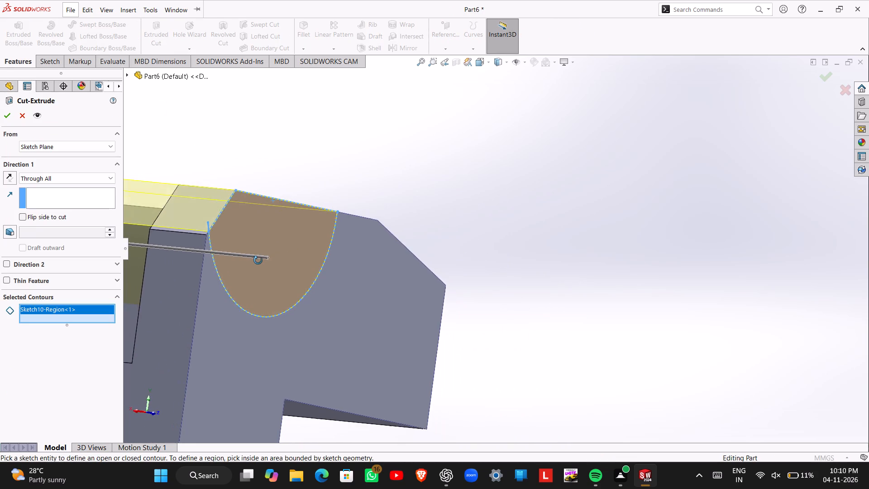
middle_click_drag(258, 260, 260, 261)
scroll(260, 250, "up", 3)
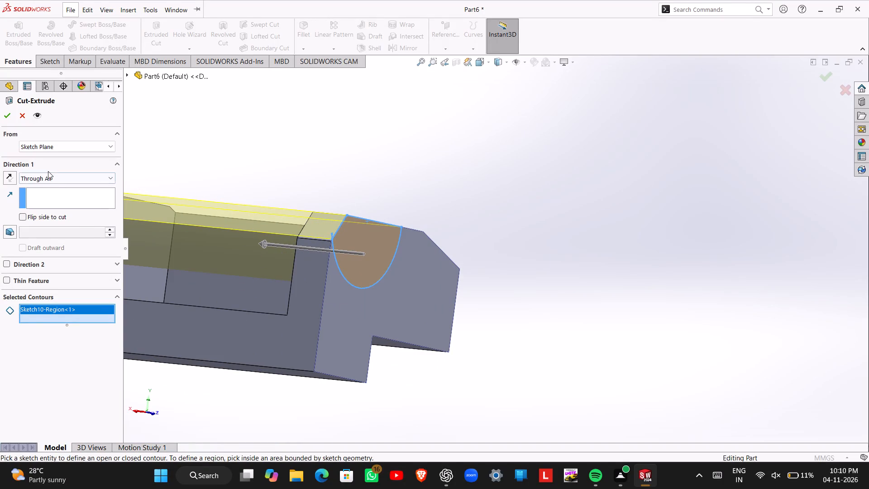
left_click(56, 177)
left_click(59, 190)
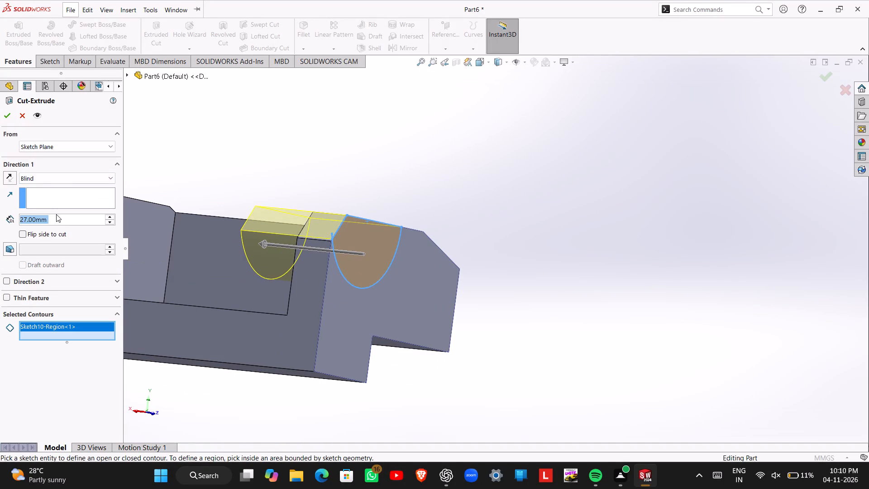
double_click(60, 218)
key("3")
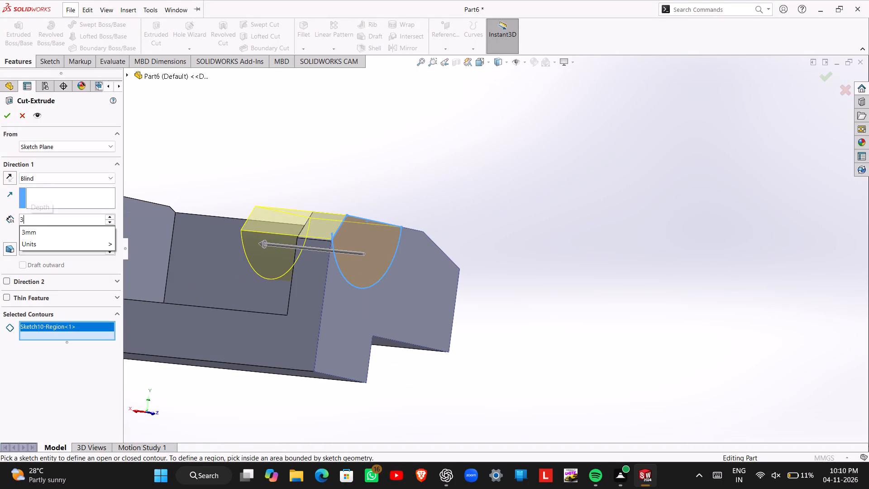
left_click(39, 176)
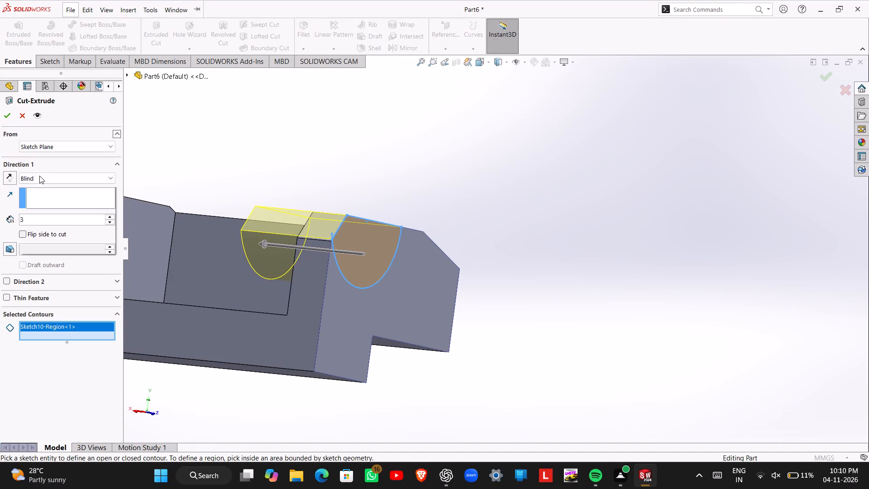
left_click(5, 117)
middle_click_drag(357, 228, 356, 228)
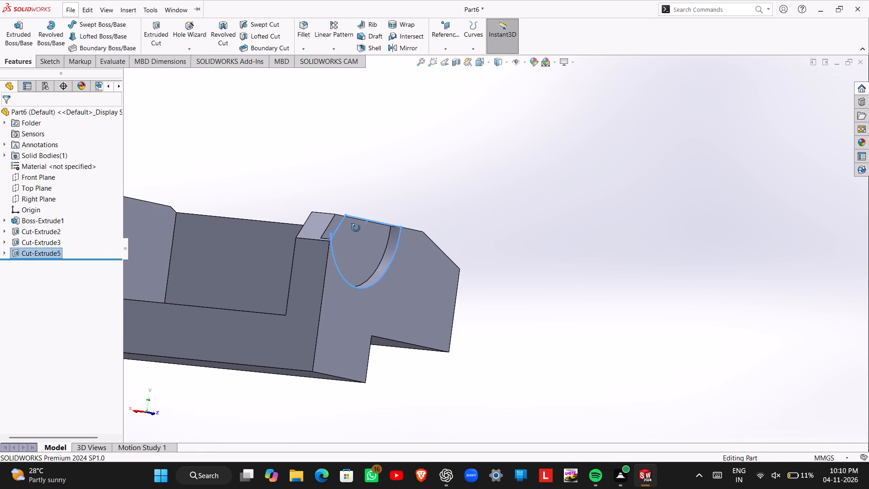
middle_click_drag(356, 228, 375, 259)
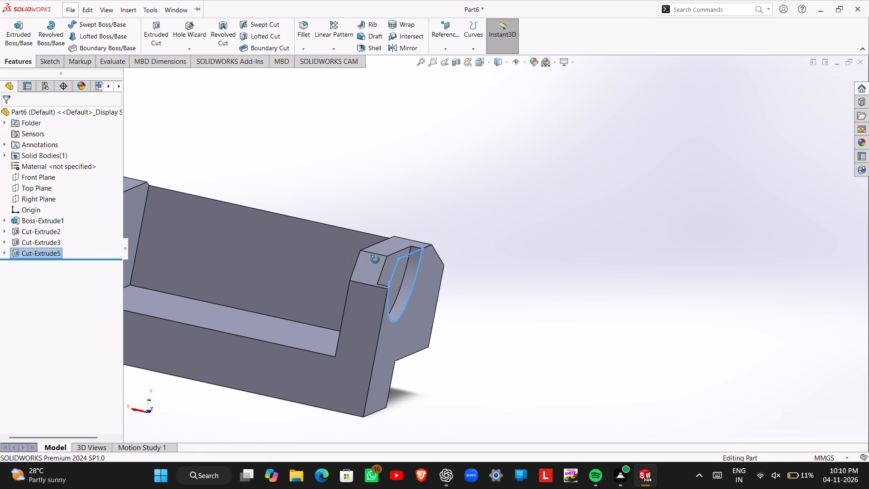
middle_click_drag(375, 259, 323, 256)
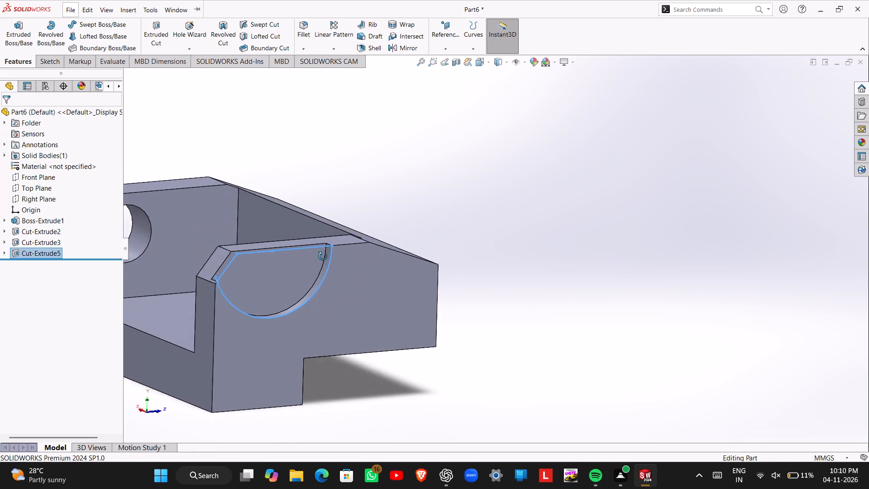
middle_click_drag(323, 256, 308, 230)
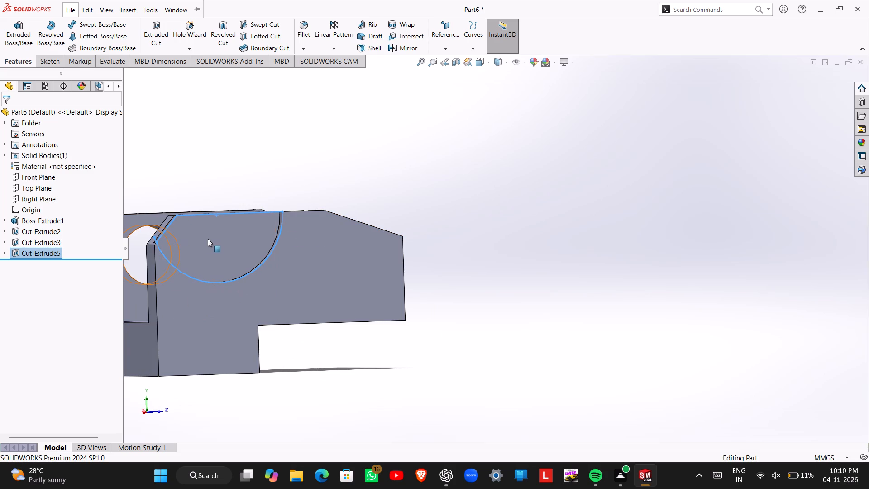
Sketch a closed profile on the outer side face: about 15 mm horizontal, 10 mm vertical, 0.7 mm chamfer-edge and 19 mm diagonal lines from the arc's lowest point.
key("Escape")
key("Escape")
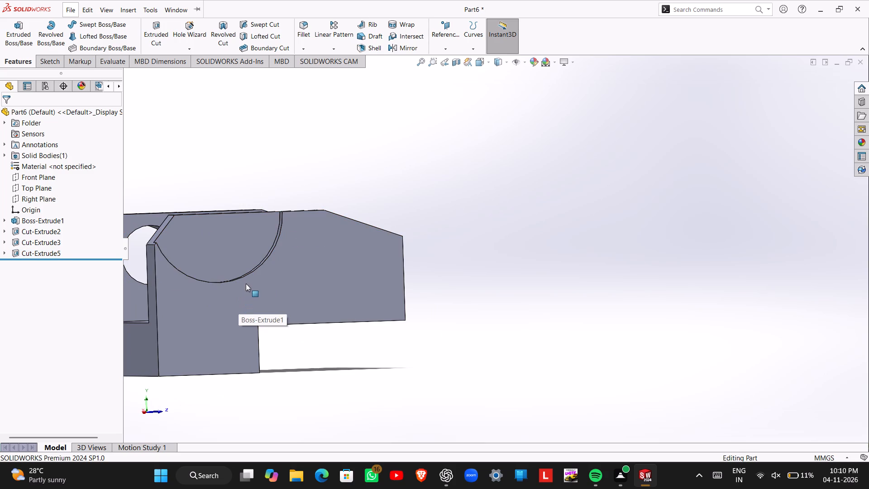
left_click(277, 273)
left_click(315, 247)
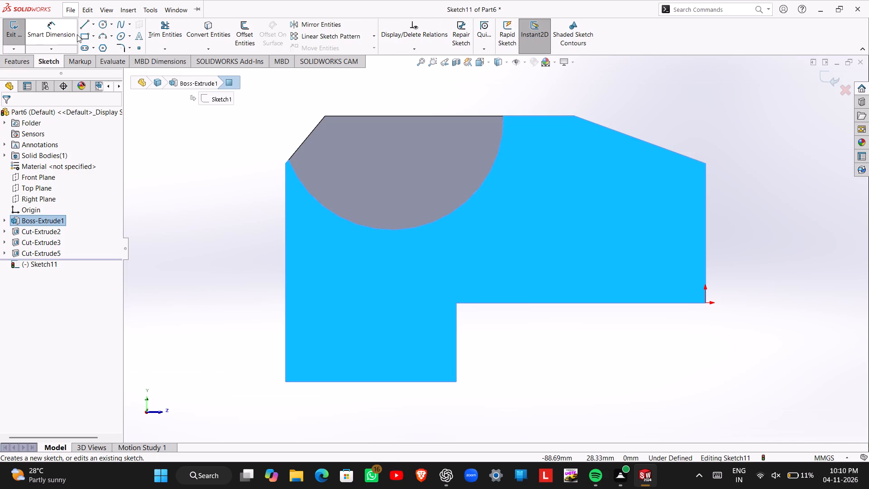
left_click(82, 29)
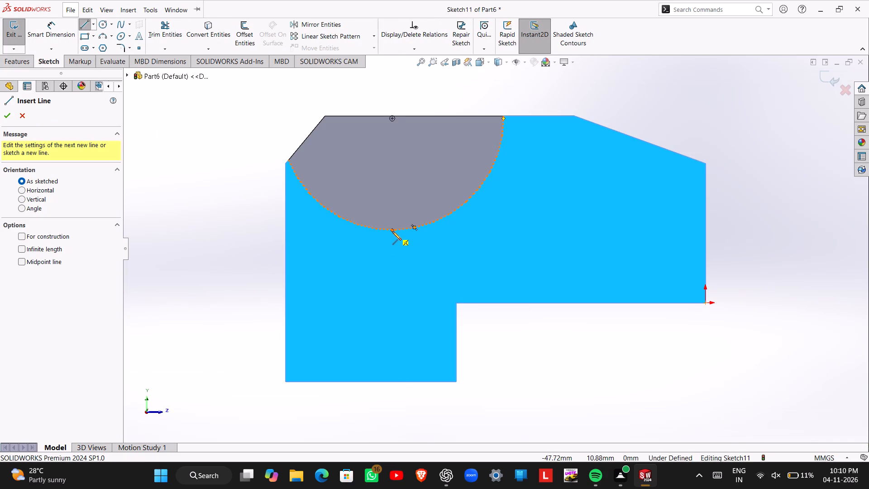
left_click(392, 230)
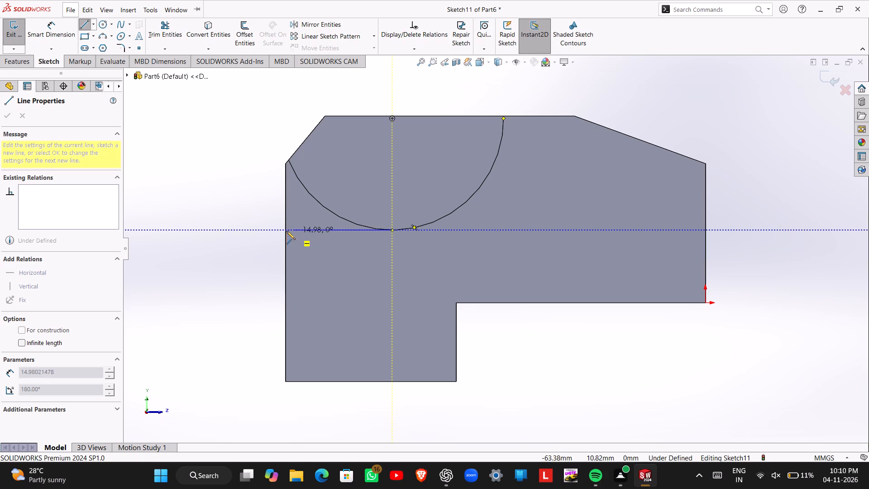
left_click(286, 230)
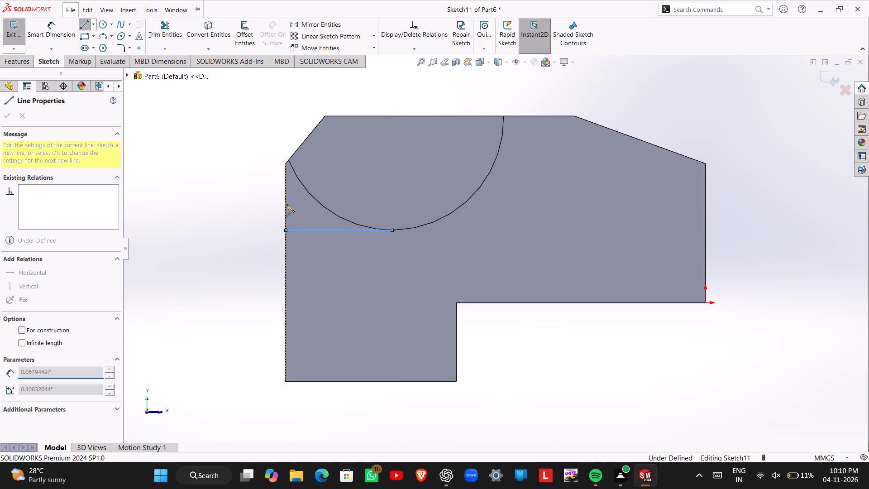
left_click(286, 164)
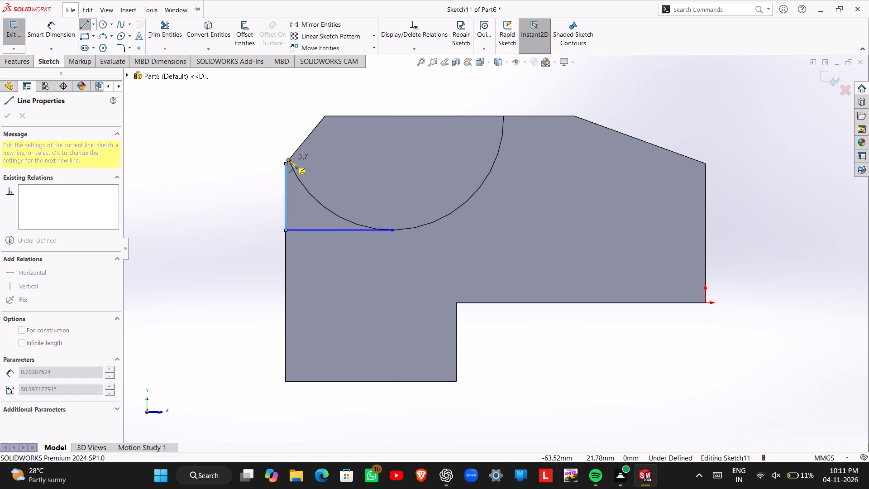
left_click(289, 160)
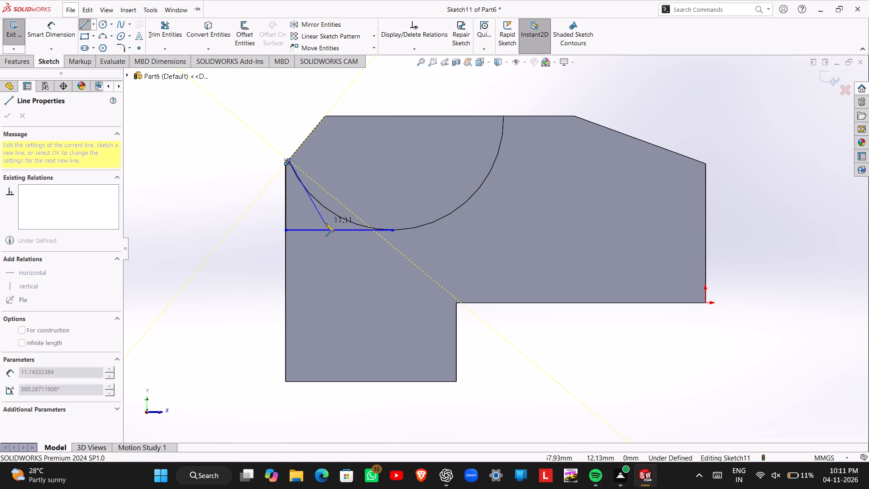
left_click(392, 230)
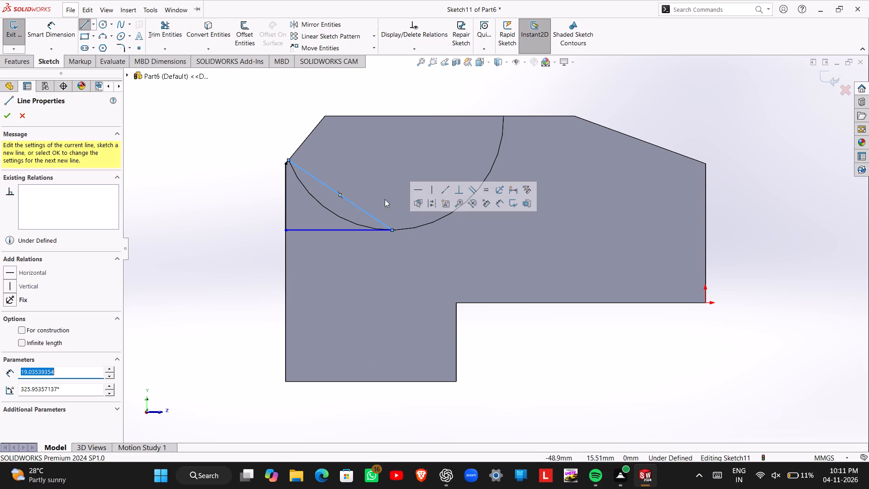
key("Escape")
key("Escape")
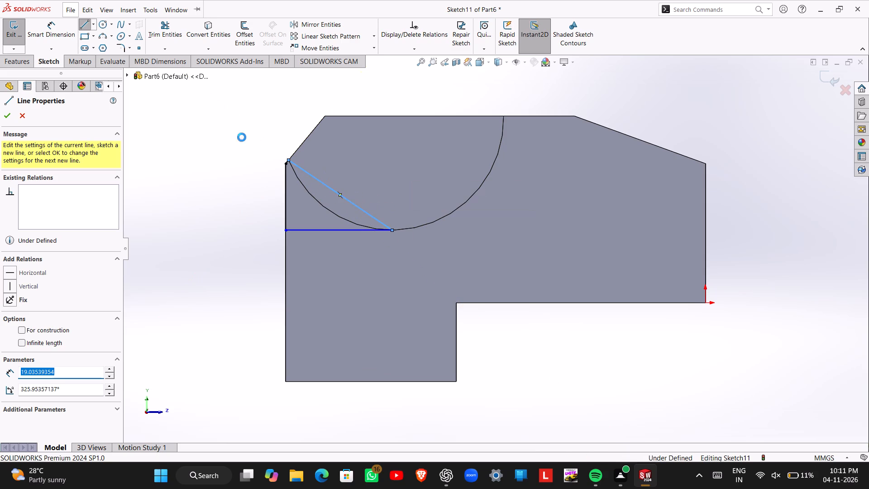
Exit the sketch and make an Extruded Cut of the triangular profile, Blind, 3 mm deep.
left_click(13, 24)
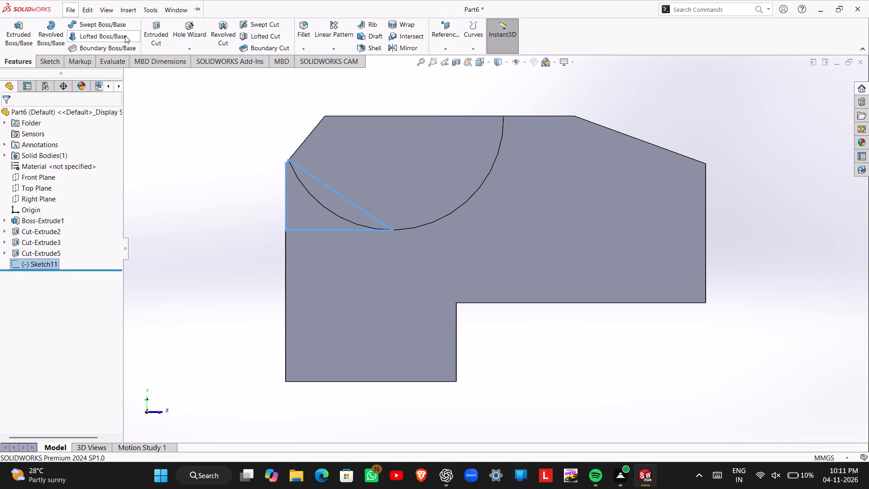
left_click(149, 32)
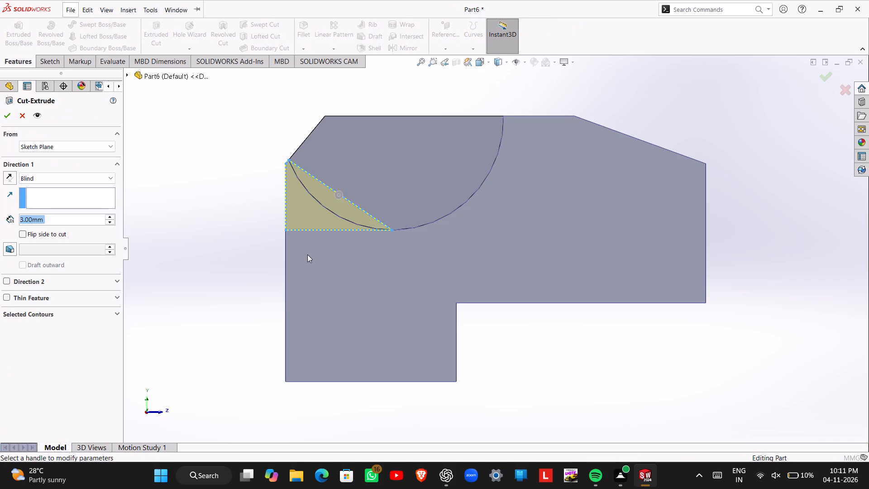
middle_click_drag(307, 254, 342, 260)
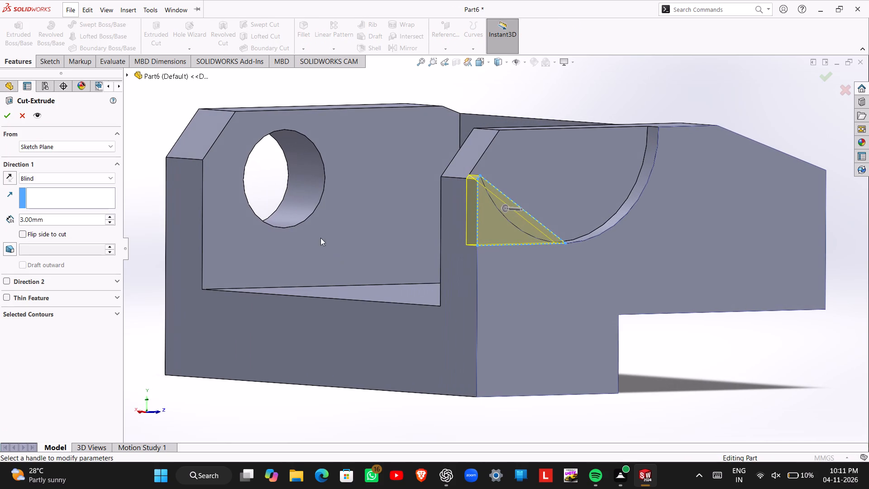
left_click(7, 113)
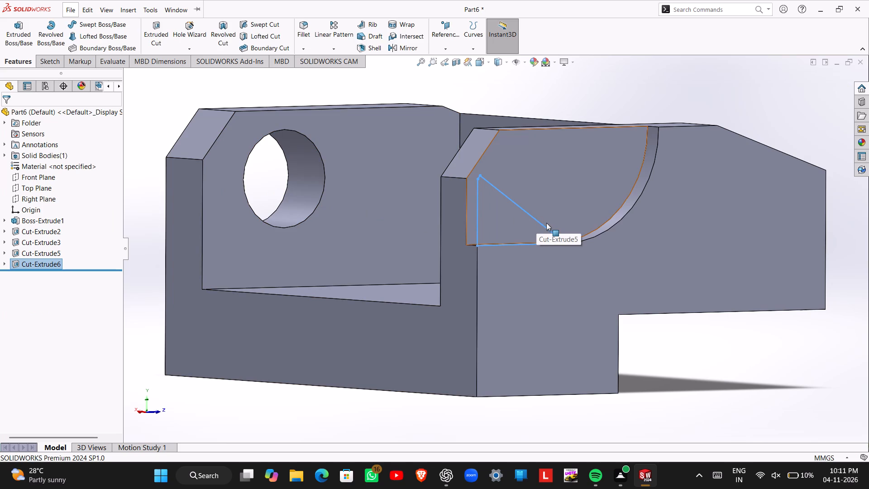
key("Escape")
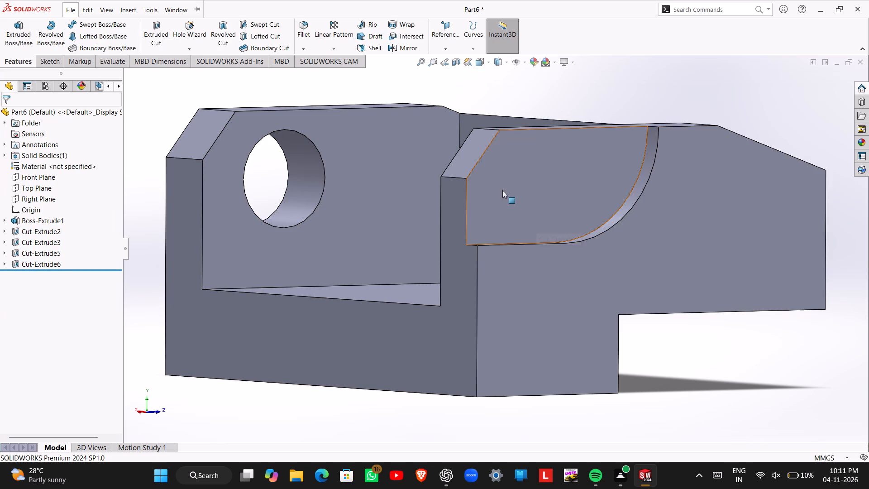
Start a sketch on the recess floor and draw a circle of about 2.9 mm radius below the arc's centre.
left_click(502, 190)
left_click(544, 160)
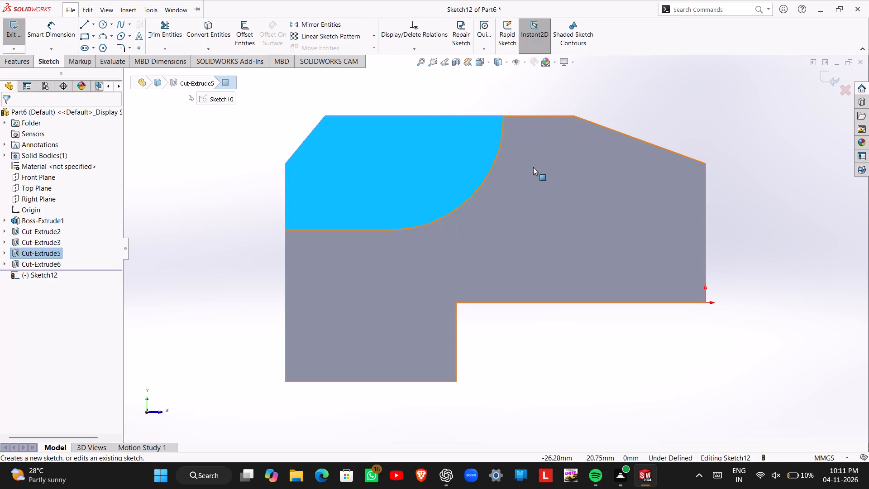
left_click(99, 24)
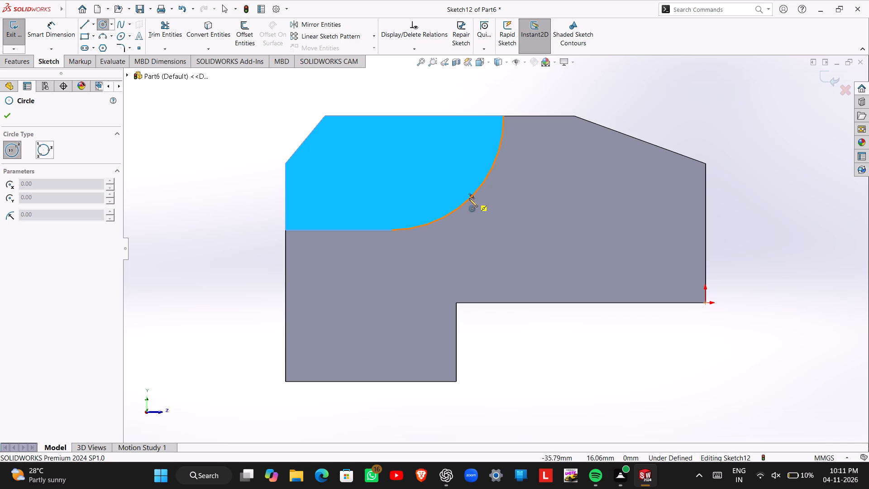
left_click(390, 156)
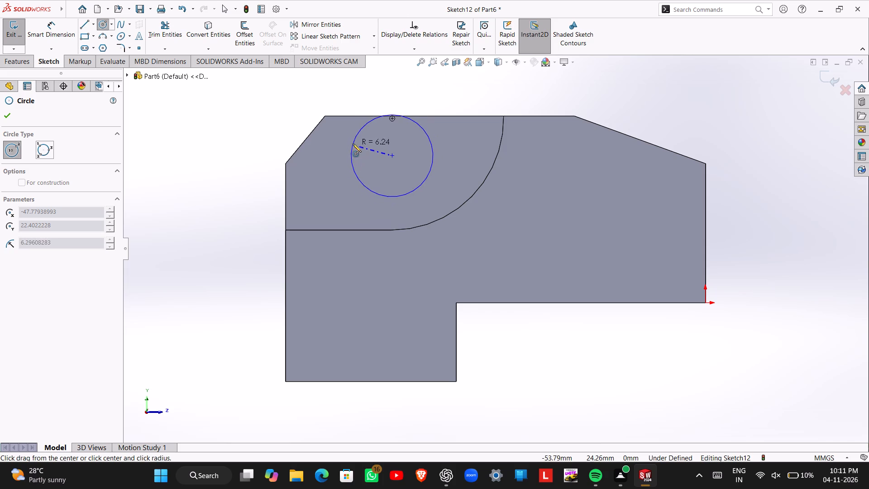
left_click(373, 157)
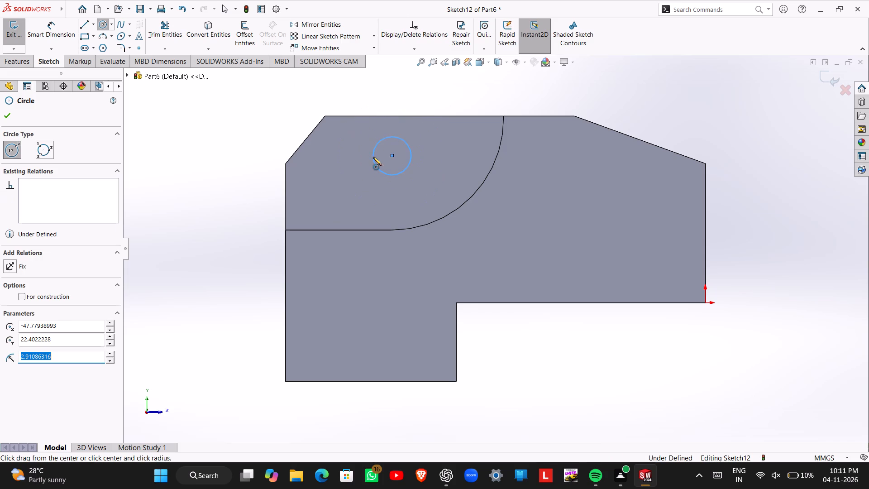
key("Escape")
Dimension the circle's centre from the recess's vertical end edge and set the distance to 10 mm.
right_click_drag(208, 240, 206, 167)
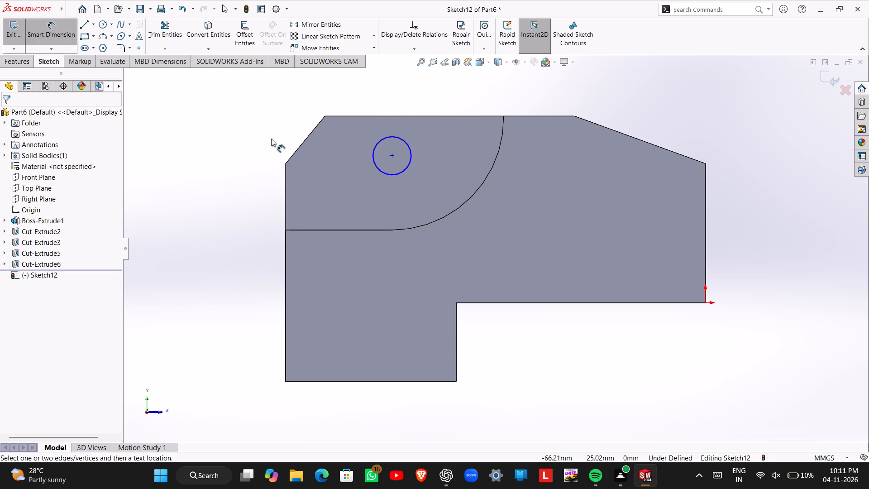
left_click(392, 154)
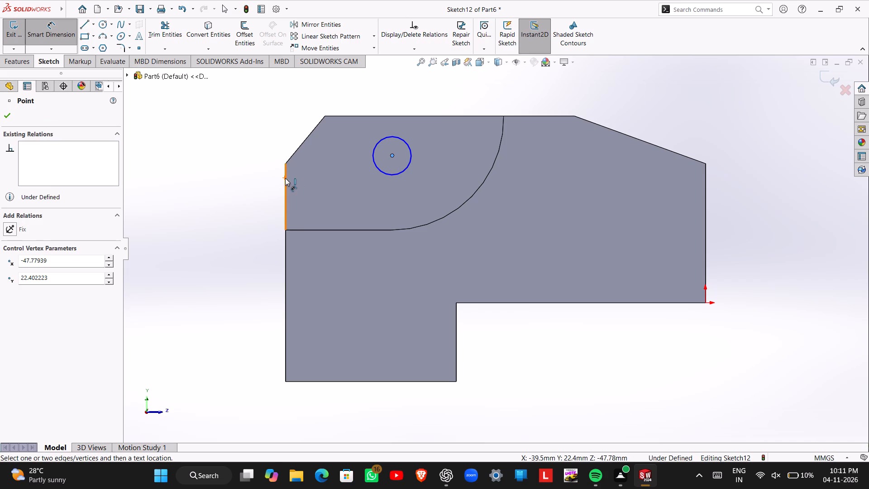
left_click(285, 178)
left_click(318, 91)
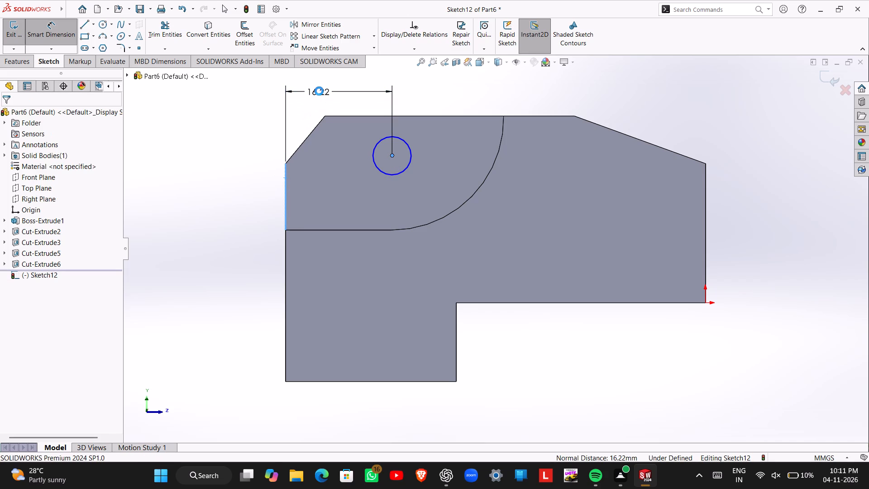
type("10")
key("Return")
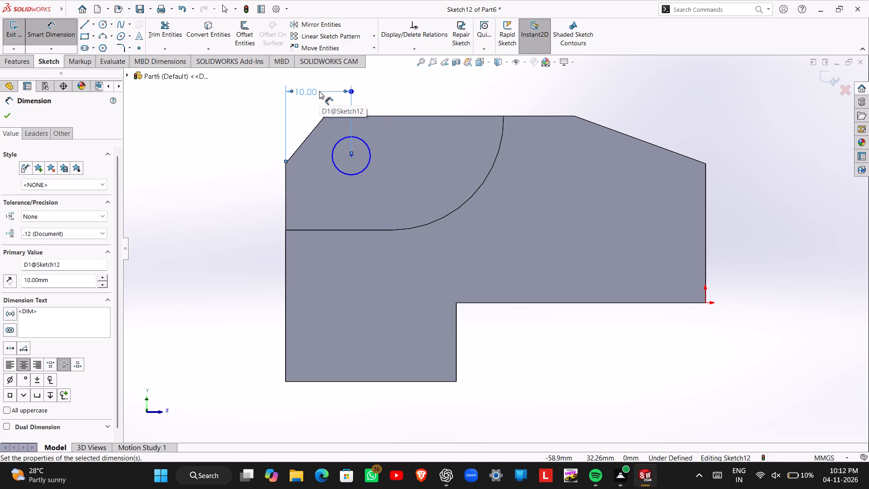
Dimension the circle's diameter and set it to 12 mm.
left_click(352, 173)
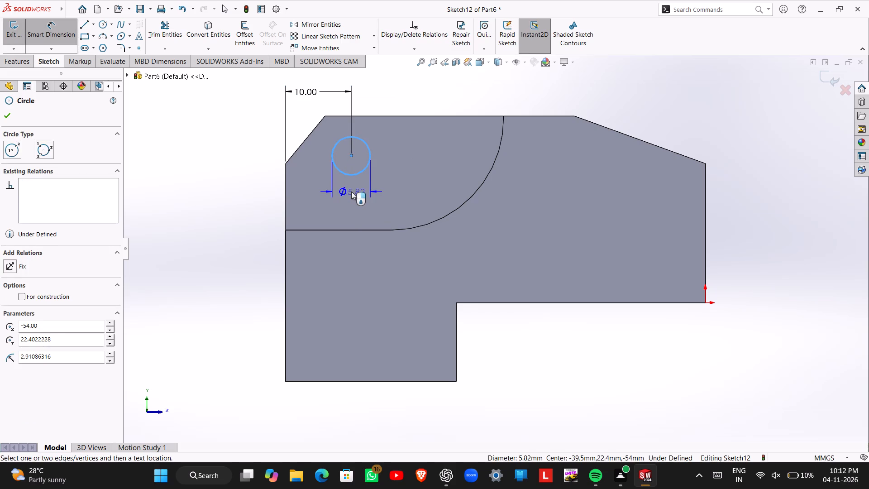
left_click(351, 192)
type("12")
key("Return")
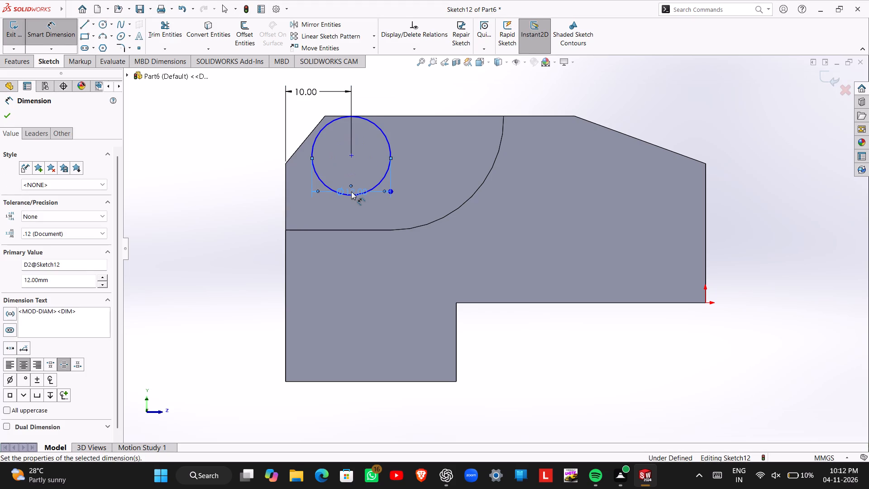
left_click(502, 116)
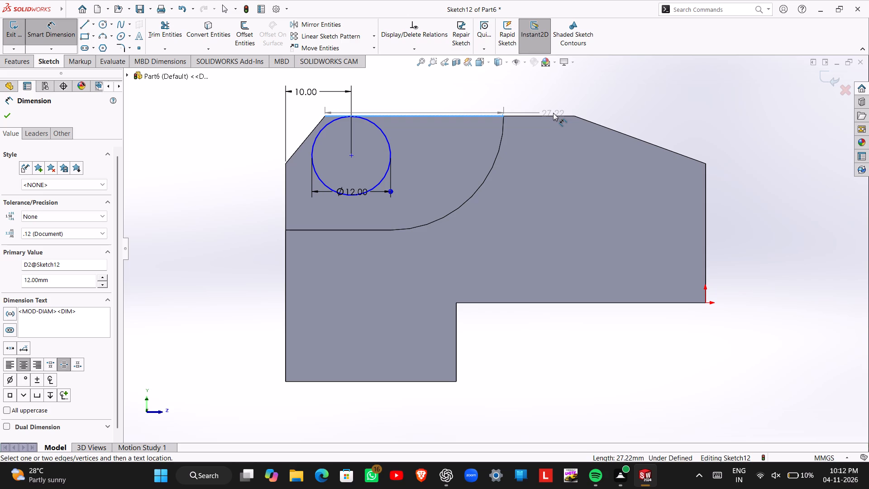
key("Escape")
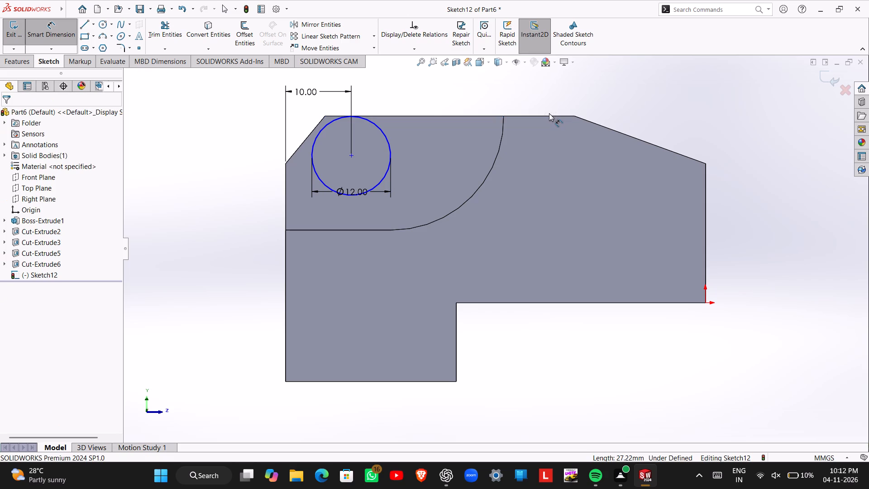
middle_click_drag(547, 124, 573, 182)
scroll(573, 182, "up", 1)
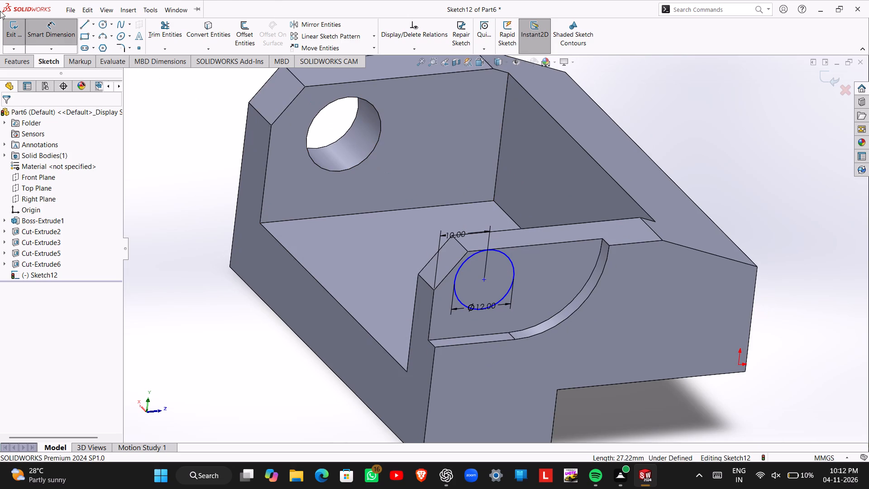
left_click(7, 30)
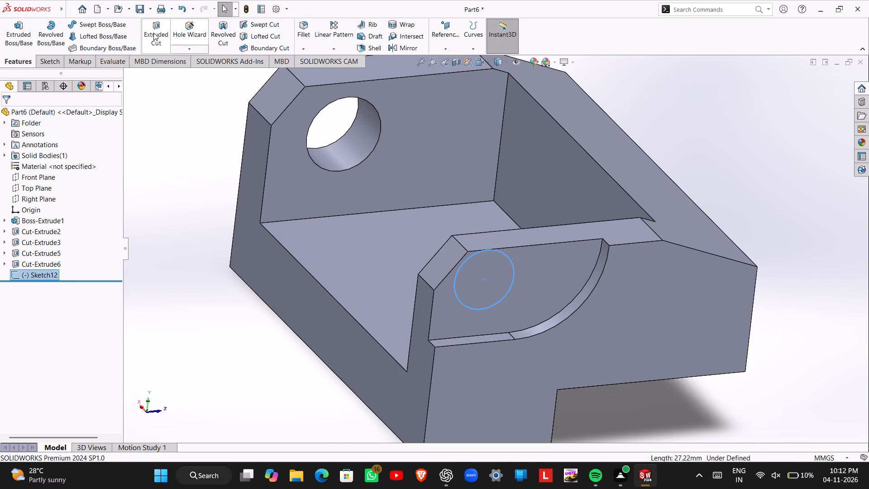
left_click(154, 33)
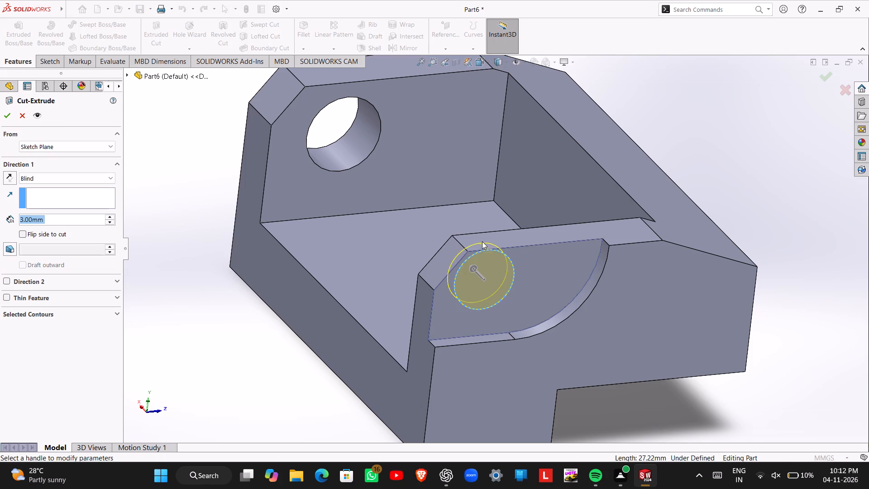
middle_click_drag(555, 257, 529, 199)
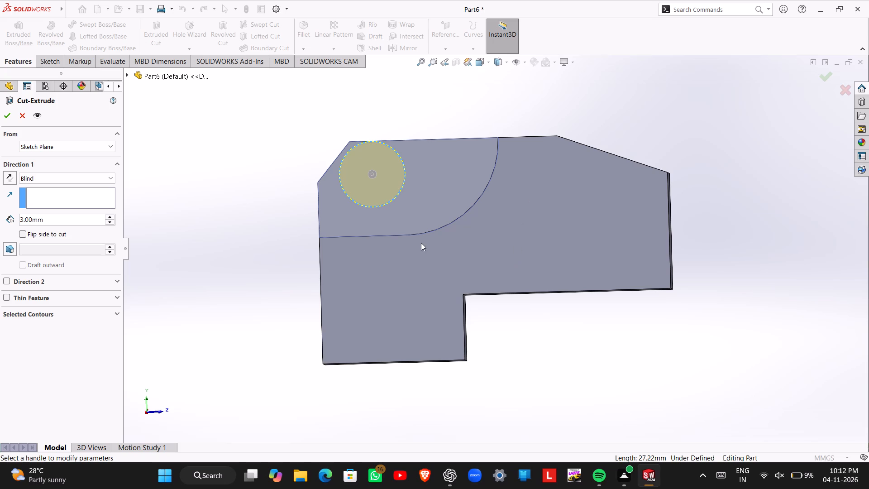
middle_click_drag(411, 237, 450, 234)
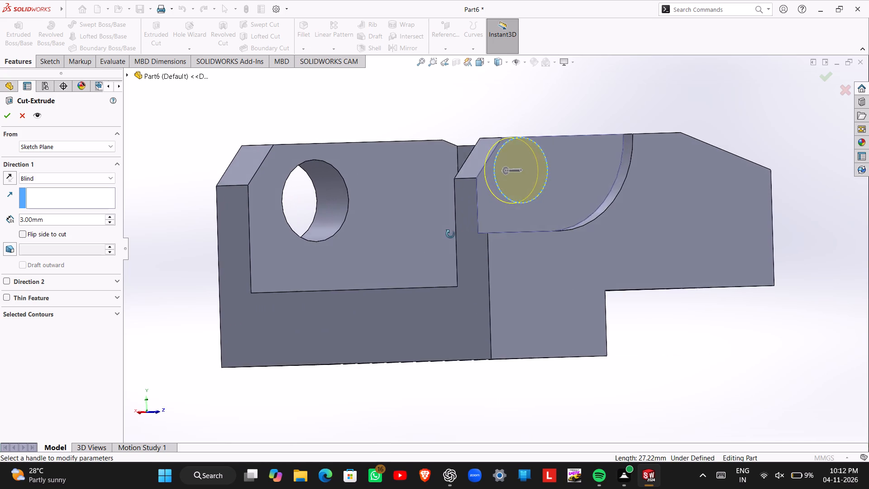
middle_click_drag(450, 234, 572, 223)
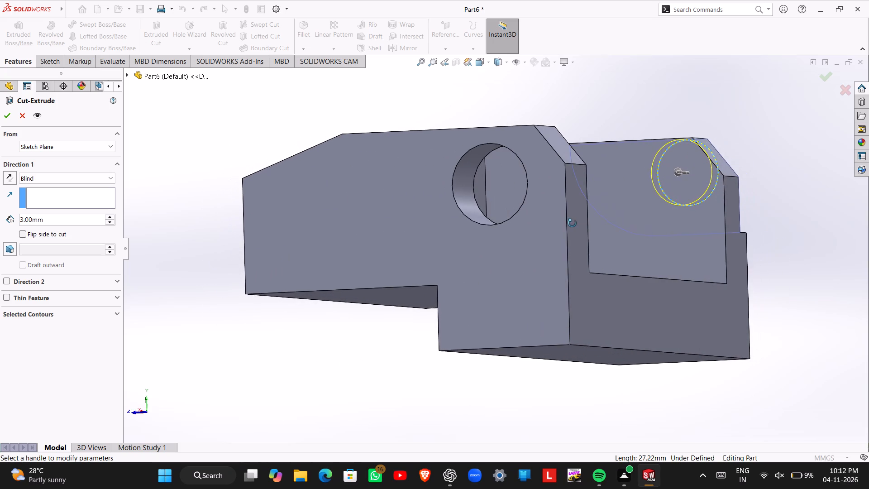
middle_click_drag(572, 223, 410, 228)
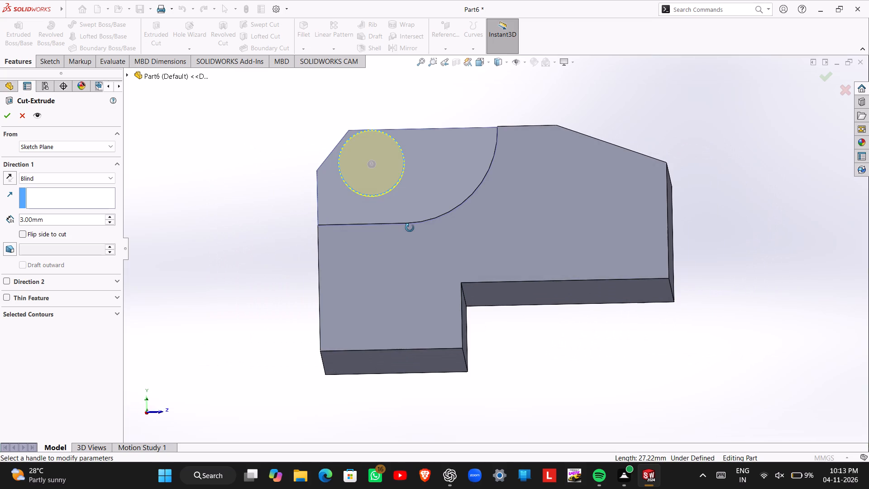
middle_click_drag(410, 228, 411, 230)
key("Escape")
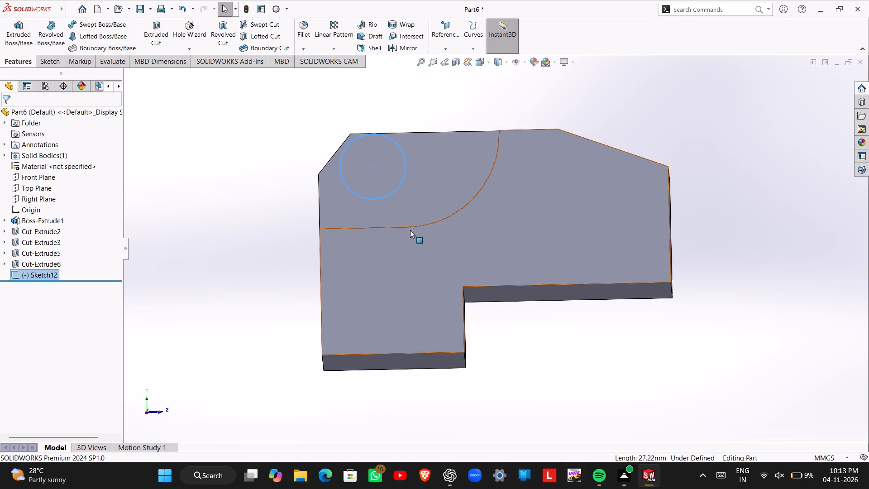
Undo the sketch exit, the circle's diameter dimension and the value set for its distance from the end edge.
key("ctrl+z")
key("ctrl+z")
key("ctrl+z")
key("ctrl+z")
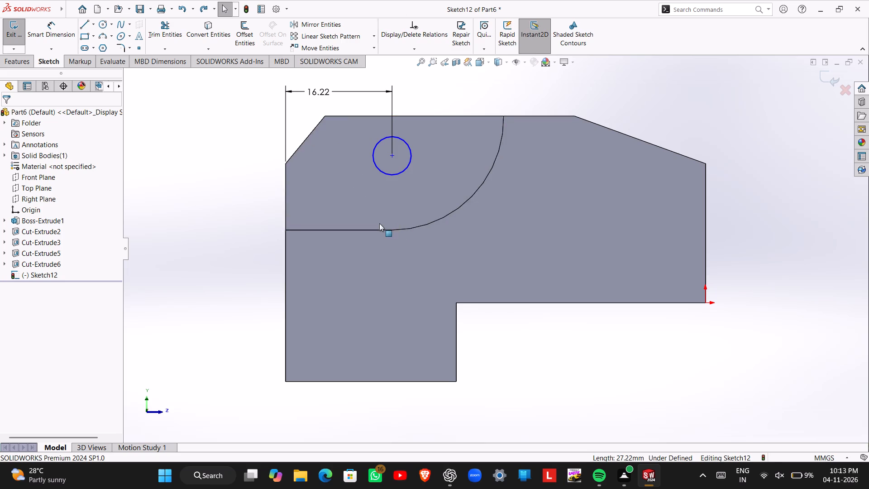
Undo the circle's distance dimension and the circle itself in the recess-floor sketch.
key("ctrl+z")
key("ctrl+z")
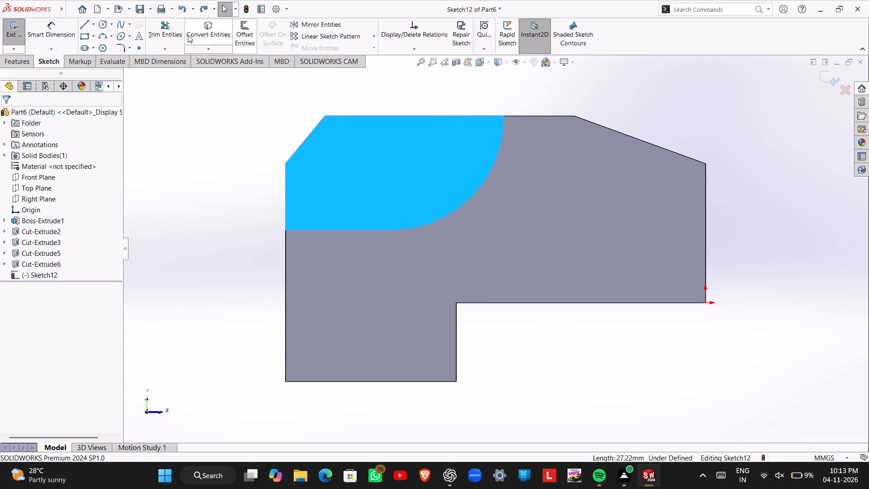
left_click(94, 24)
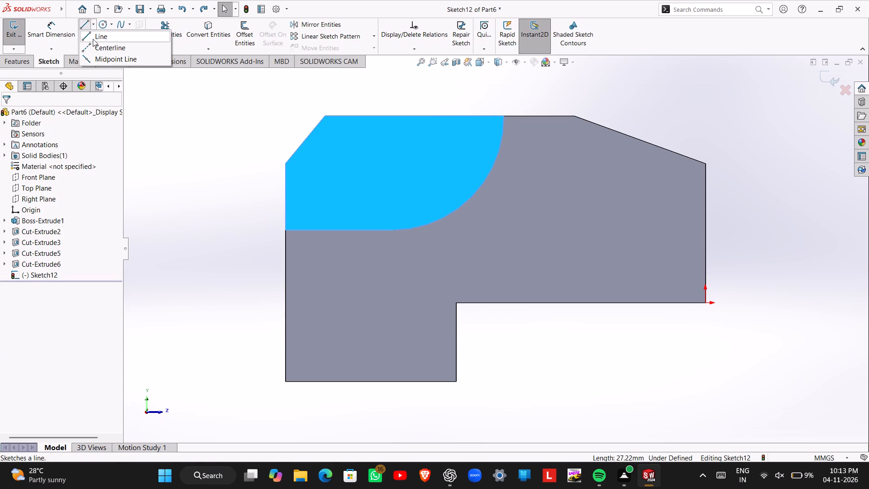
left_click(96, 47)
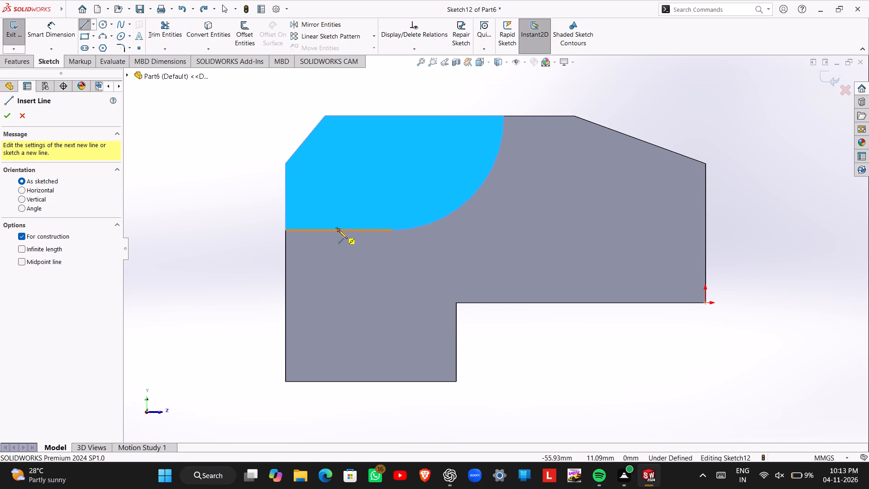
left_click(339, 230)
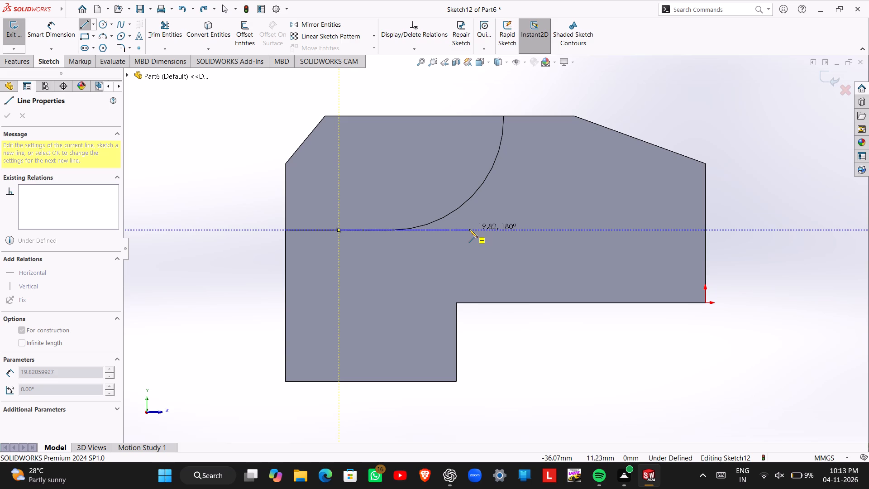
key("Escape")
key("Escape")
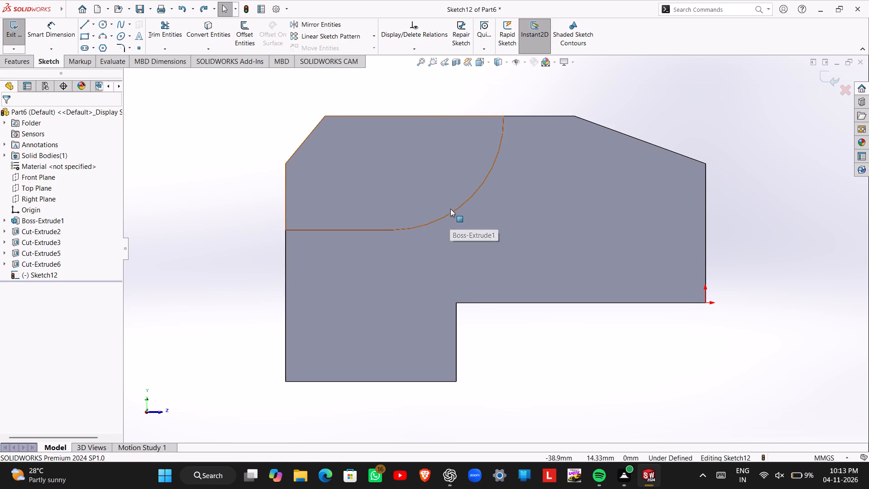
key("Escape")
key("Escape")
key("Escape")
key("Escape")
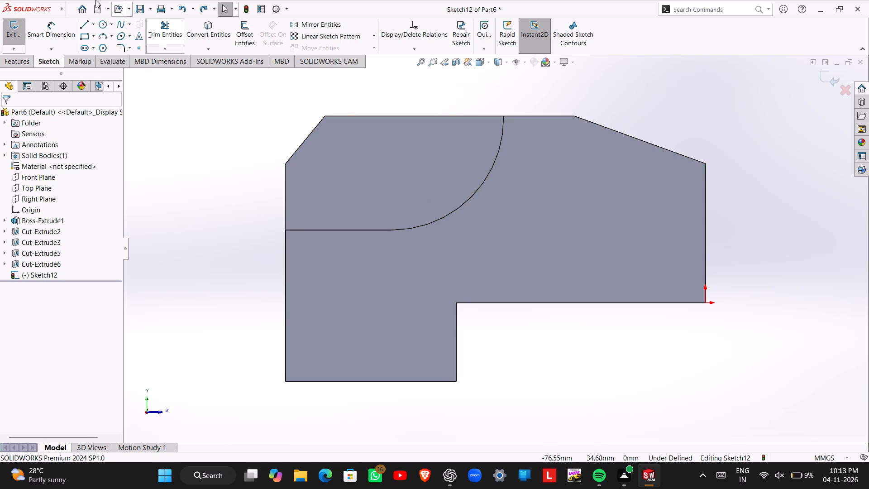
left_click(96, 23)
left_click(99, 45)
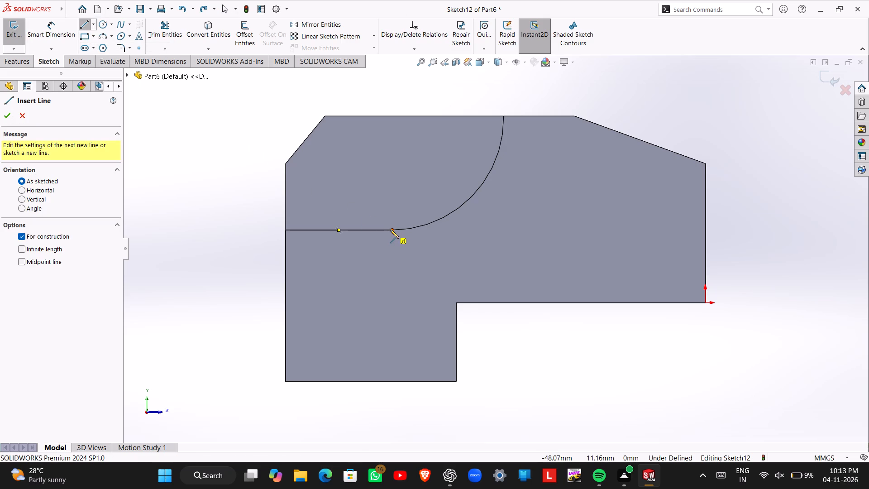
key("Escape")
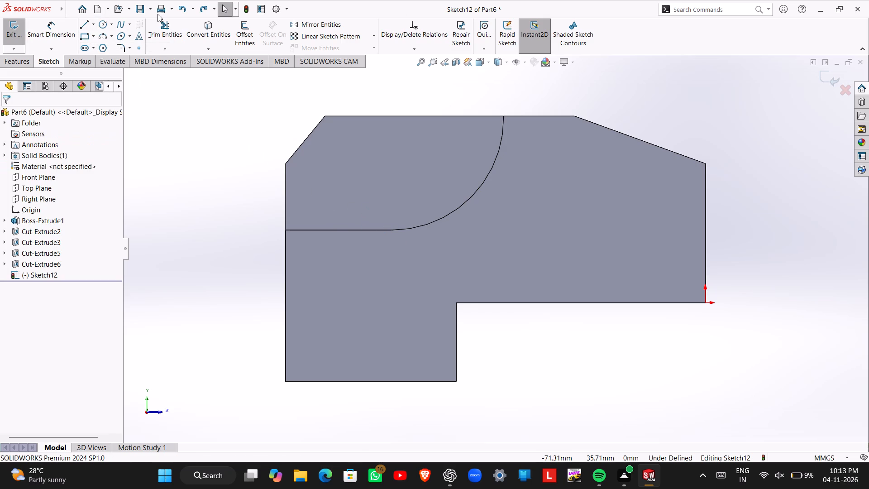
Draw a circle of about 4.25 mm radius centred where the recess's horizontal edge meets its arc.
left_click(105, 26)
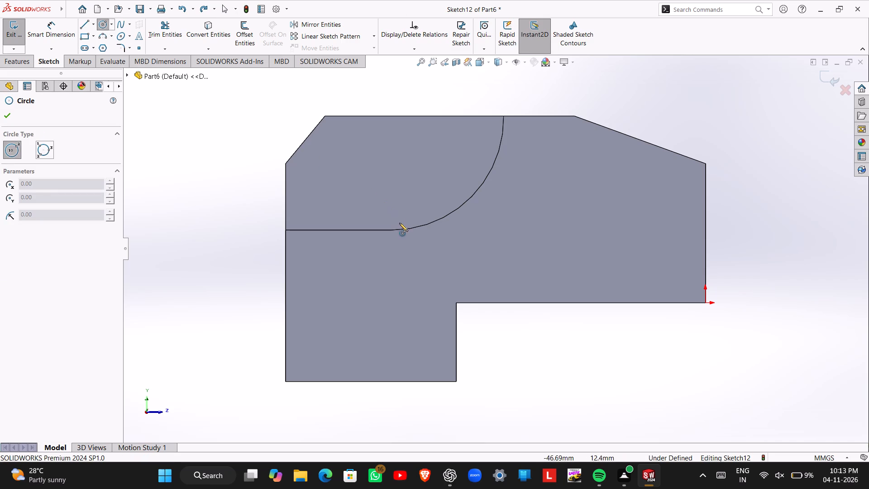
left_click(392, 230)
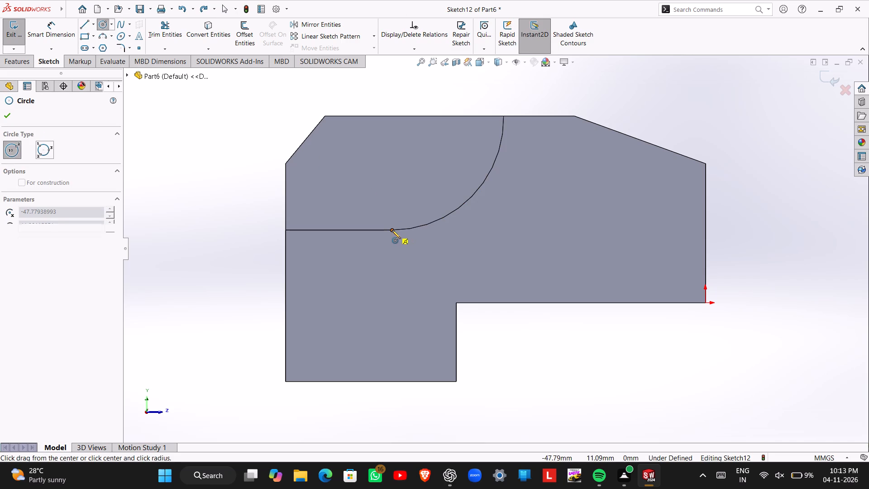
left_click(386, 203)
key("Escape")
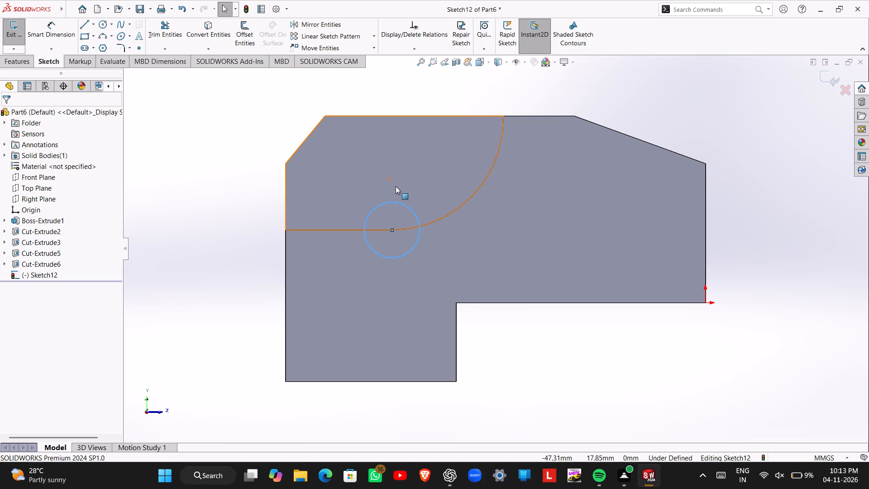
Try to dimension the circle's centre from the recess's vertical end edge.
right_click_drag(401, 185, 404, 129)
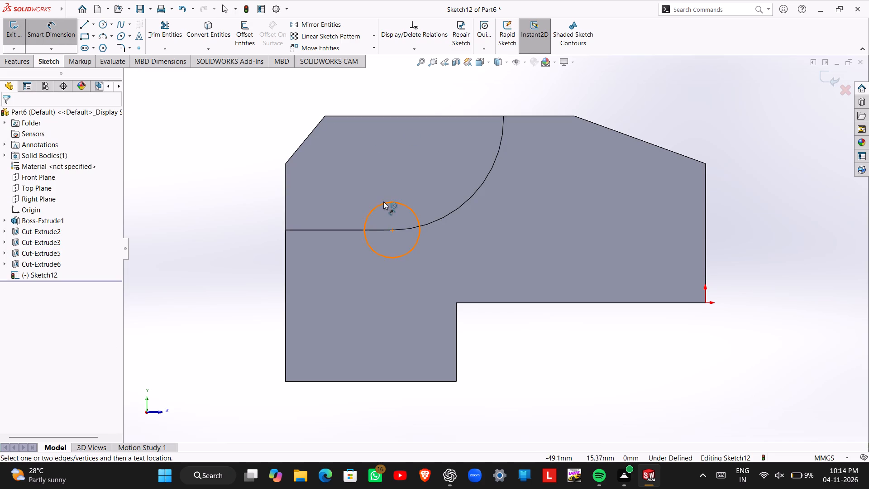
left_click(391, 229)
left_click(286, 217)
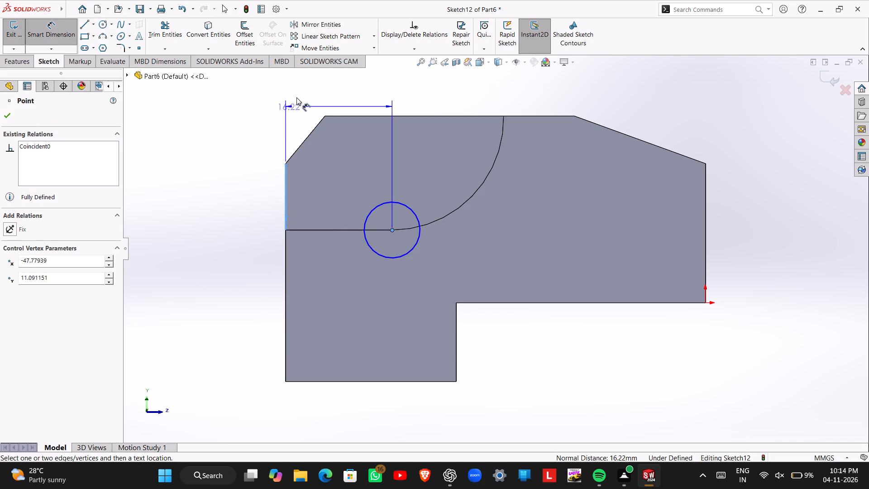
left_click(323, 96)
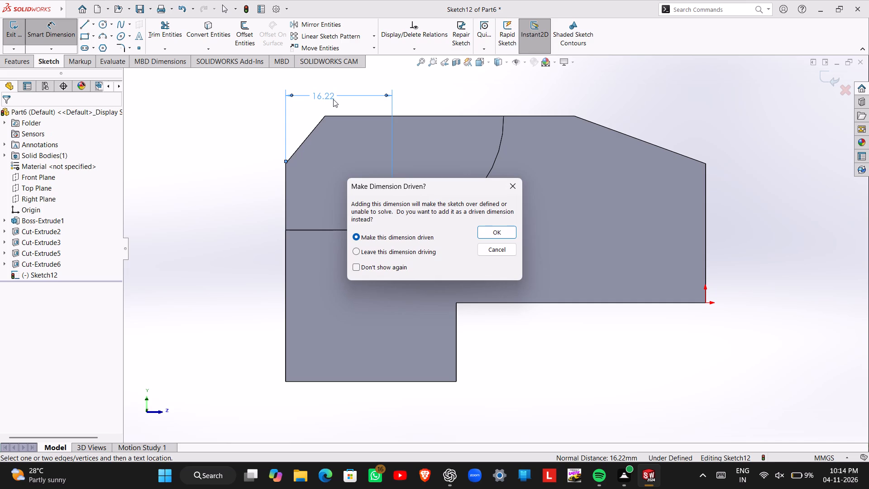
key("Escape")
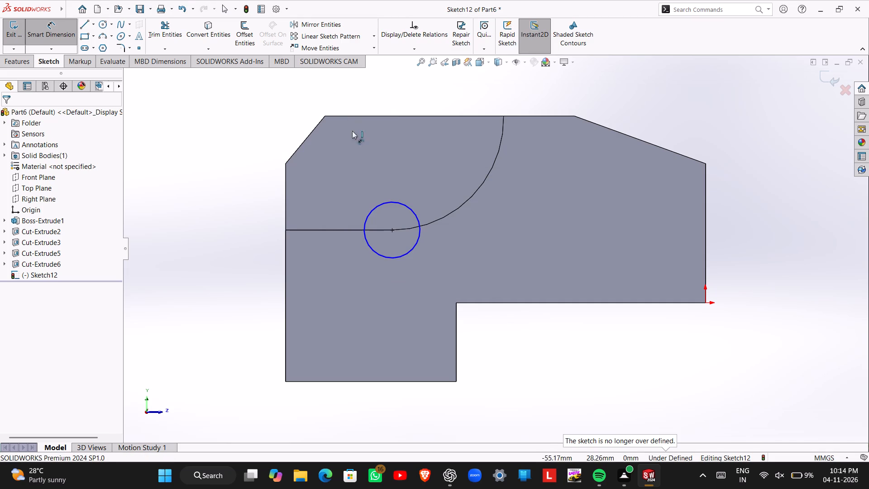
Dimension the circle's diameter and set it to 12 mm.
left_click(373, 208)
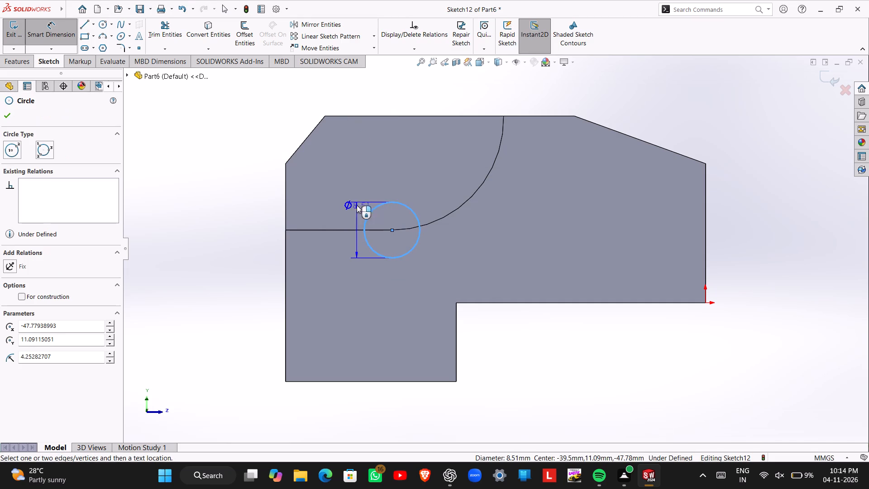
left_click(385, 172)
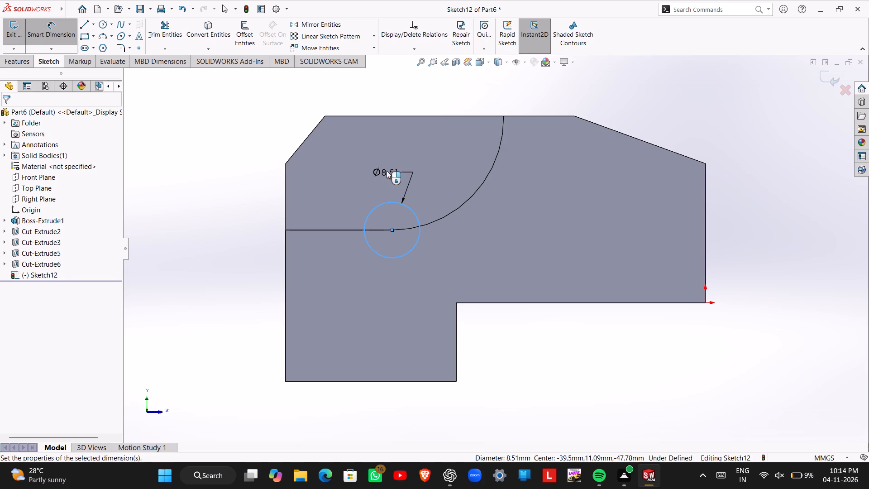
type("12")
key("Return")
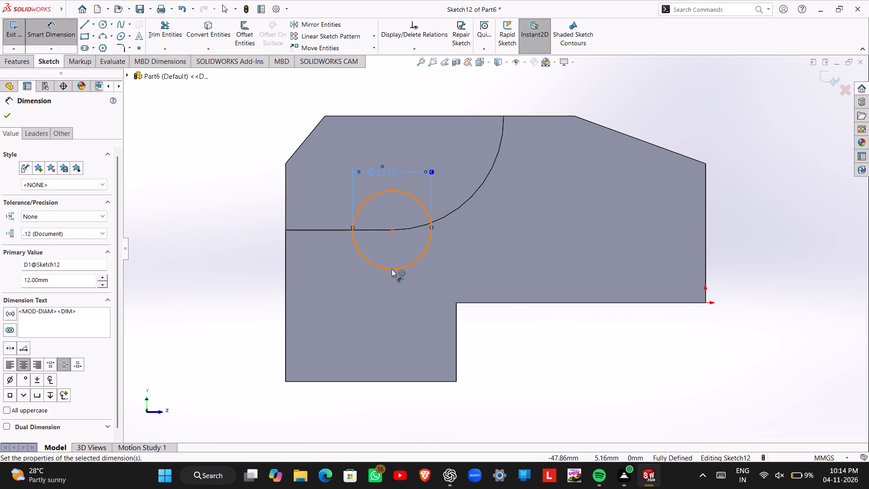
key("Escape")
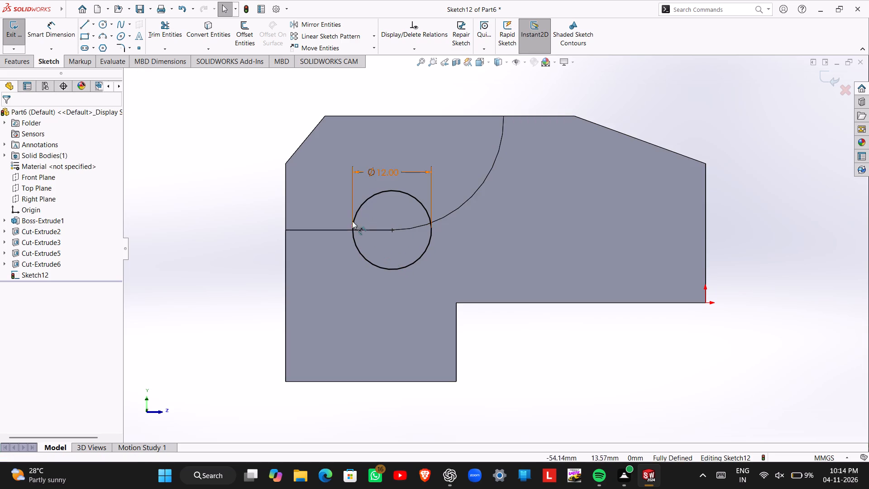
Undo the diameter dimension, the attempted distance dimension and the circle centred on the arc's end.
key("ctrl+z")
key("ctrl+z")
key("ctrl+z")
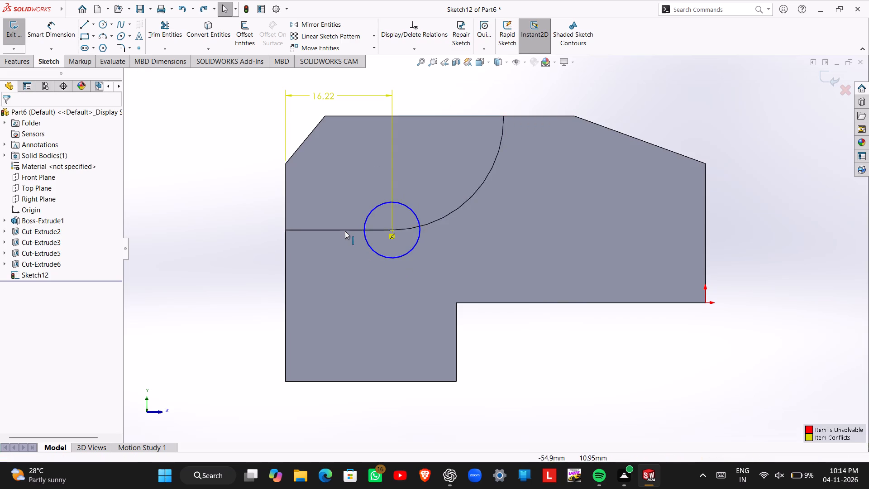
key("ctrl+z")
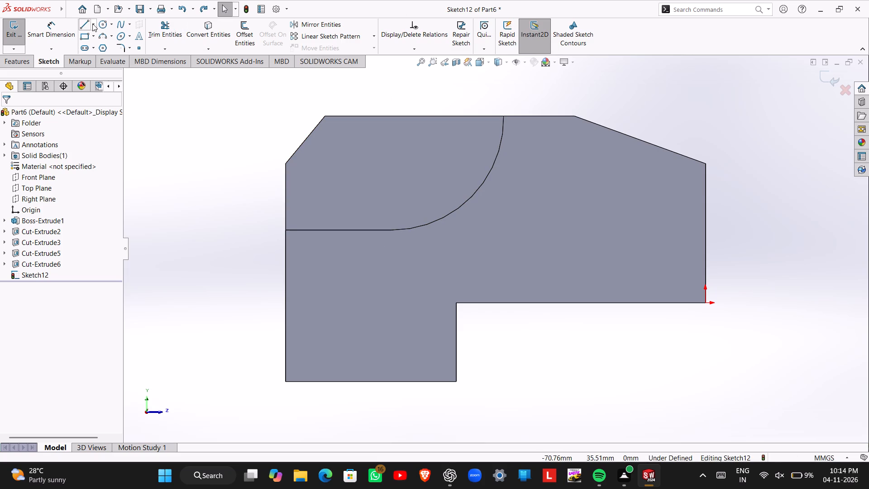
Draw a circle of about 4.4 mm radius centred on the recess's horizontal edge, short of the arc.
left_click(99, 22)
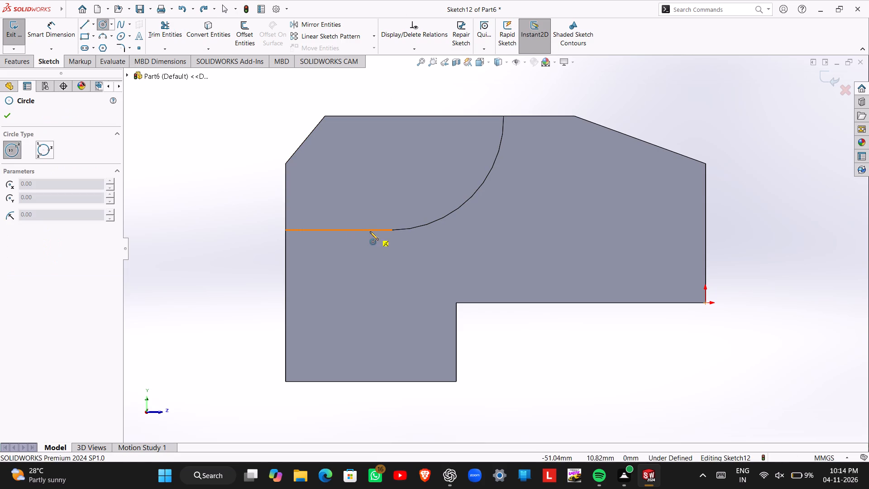
left_click(366, 230)
left_click(374, 202)
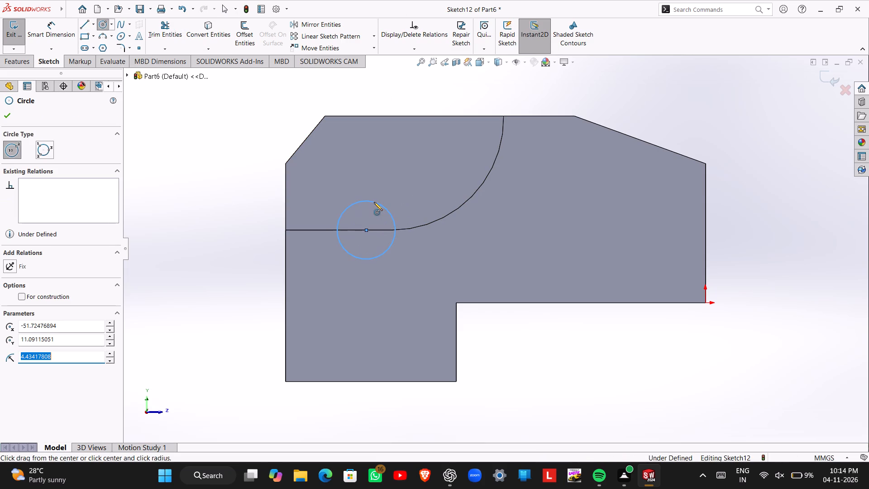
key("Escape")
Dimension the circle's centre from the recess's vertical end edge and set the distance to 10 mm.
right_click_drag(246, 206, 243, 132)
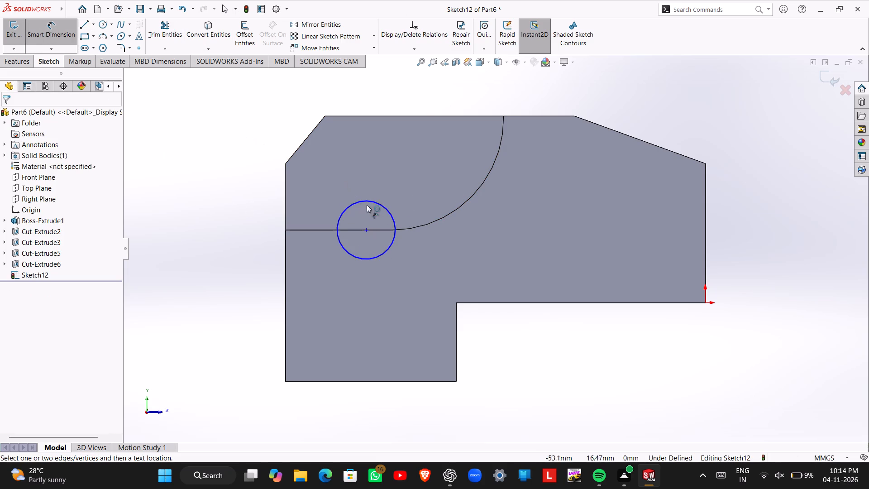
left_click(365, 228)
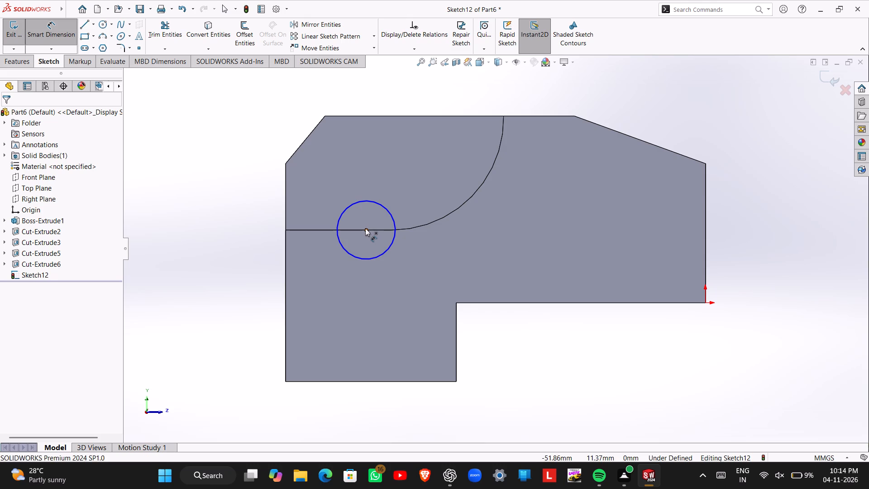
left_click(286, 216)
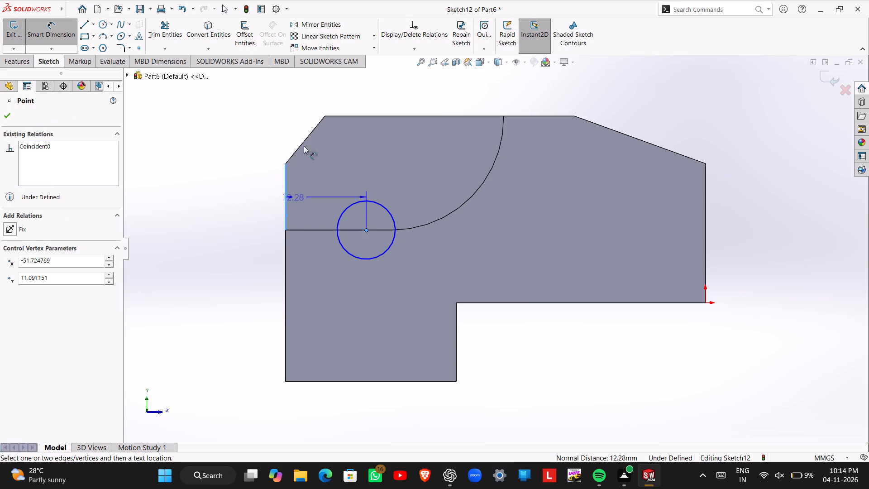
left_click(341, 87)
type("10")
key("Return")
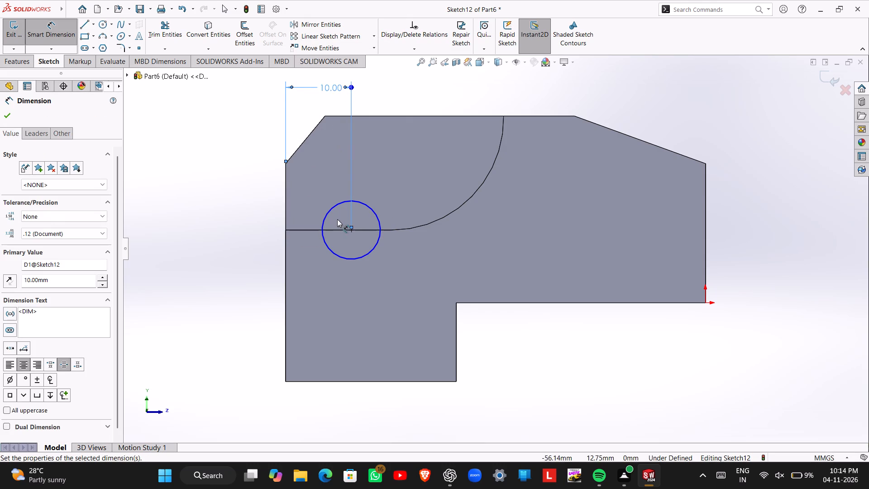
Dimension the circle's diameter, set it to 12 mm and exit the sketch.
left_click(345, 200)
left_click(348, 179)
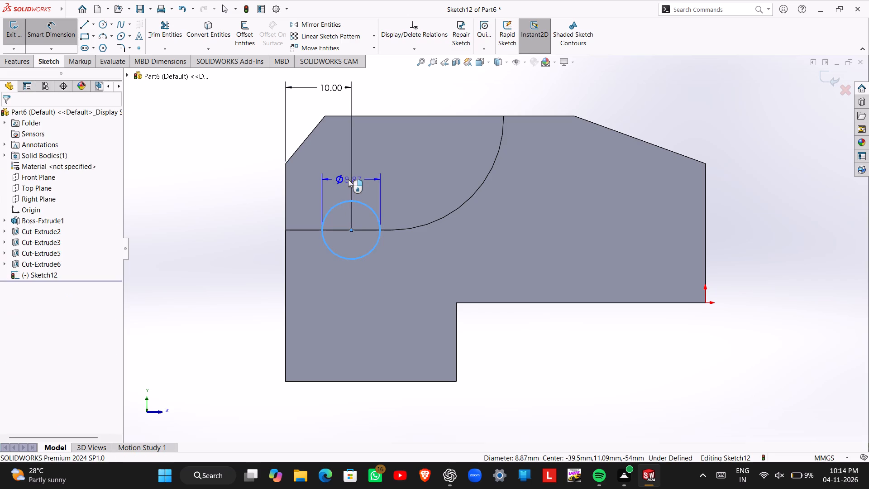
type("12")
key("Return")
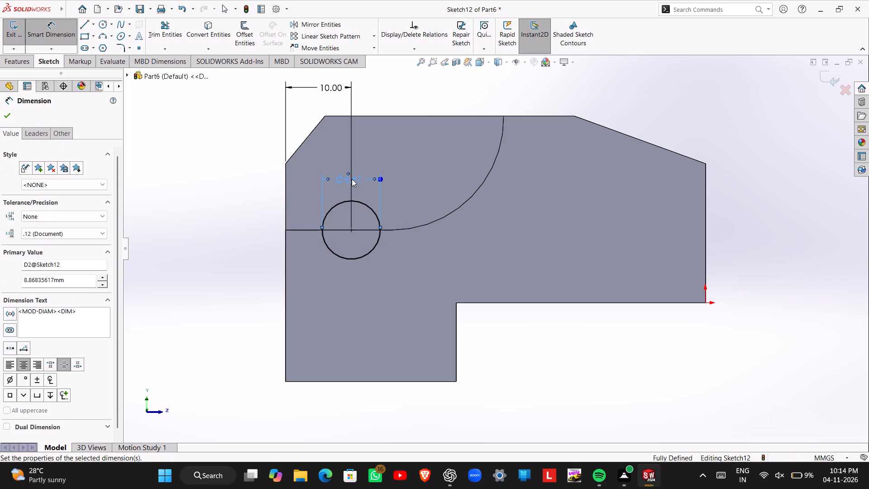
left_click(11, 29)
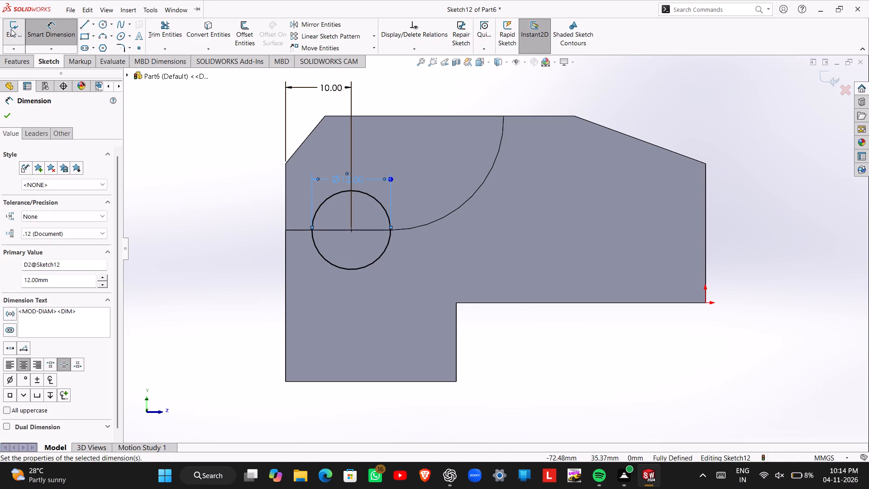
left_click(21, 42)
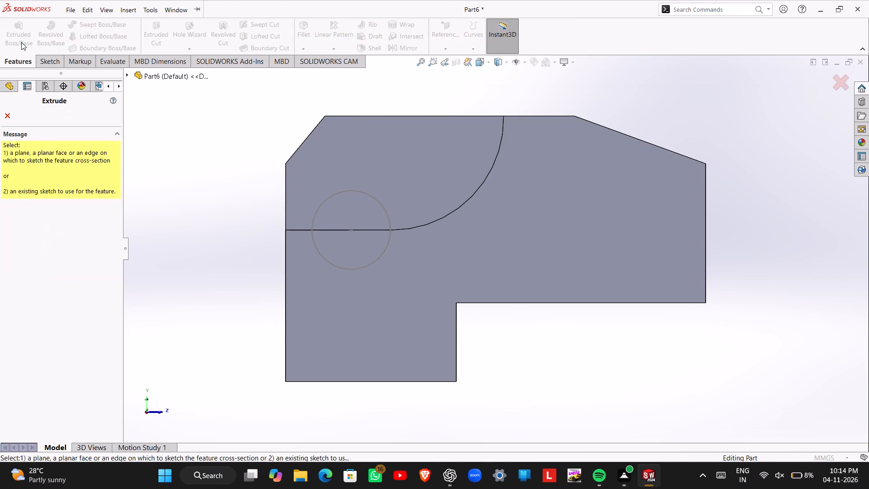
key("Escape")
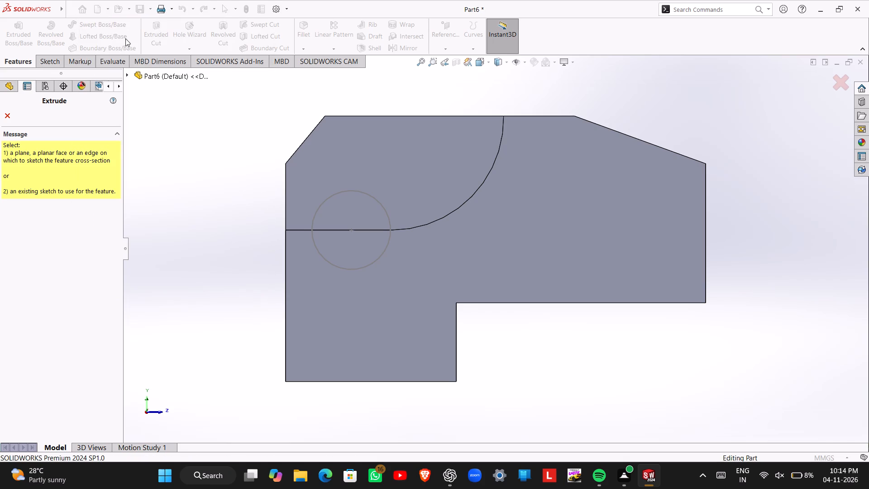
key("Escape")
Extrude-cut the 12 mm circle from the recess face up to the pocket's nearest inner side wall.
left_click(153, 38)
left_click(317, 245)
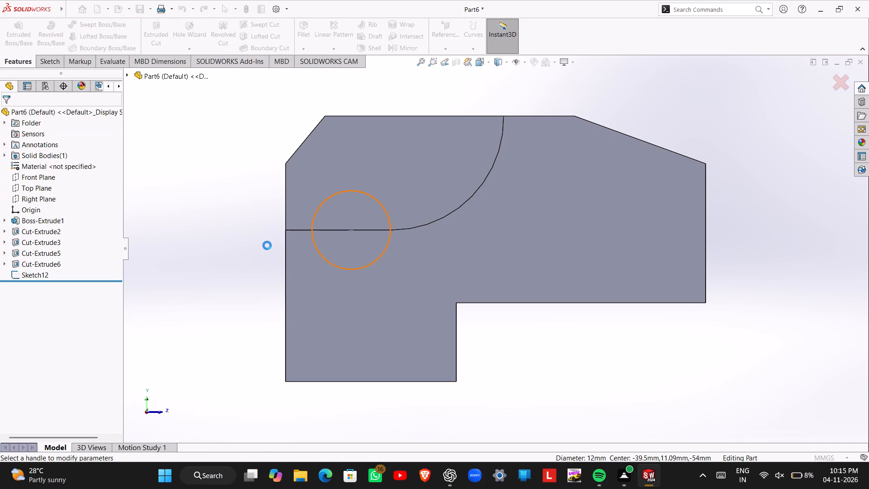
middle_click_drag(267, 245, 335, 245)
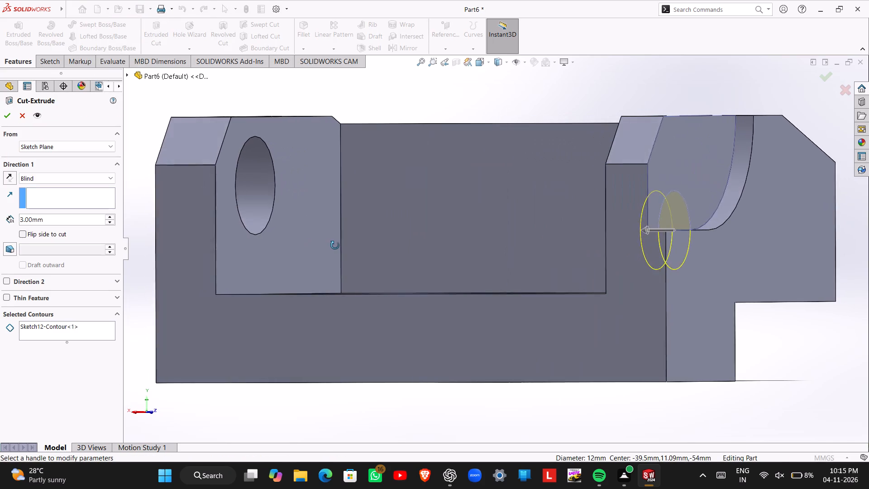
middle_click_drag(335, 245, 360, 243)
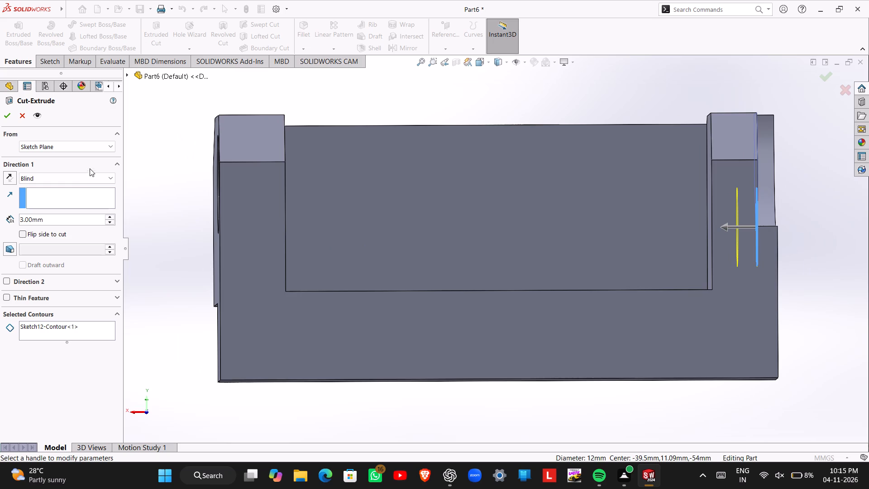
left_click(90, 173)
left_click(80, 197)
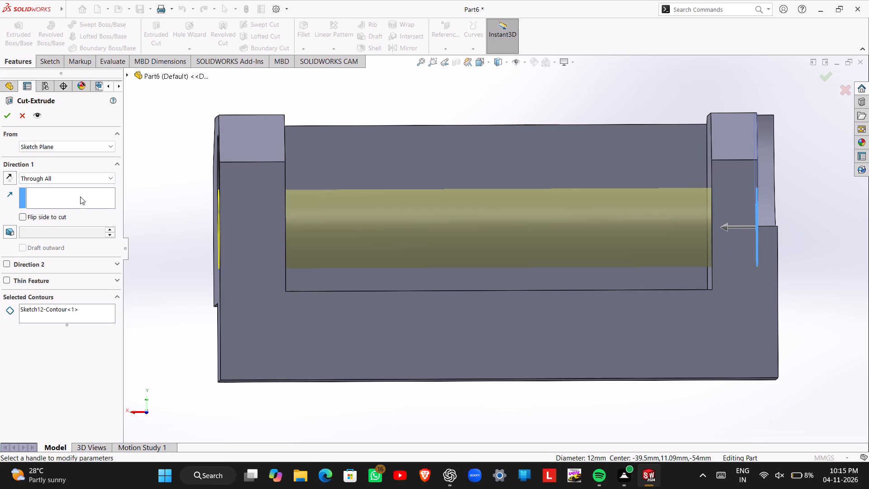
middle_click_drag(439, 218, 389, 221)
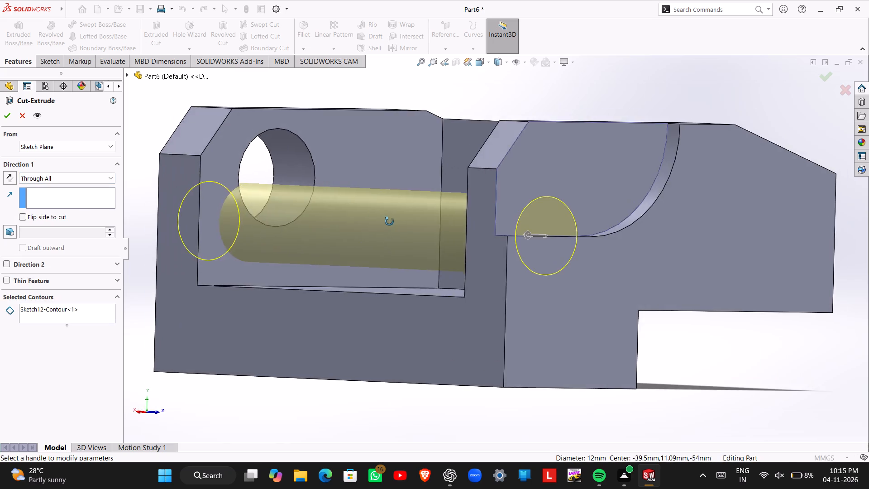
middle_click_drag(389, 221, 443, 213)
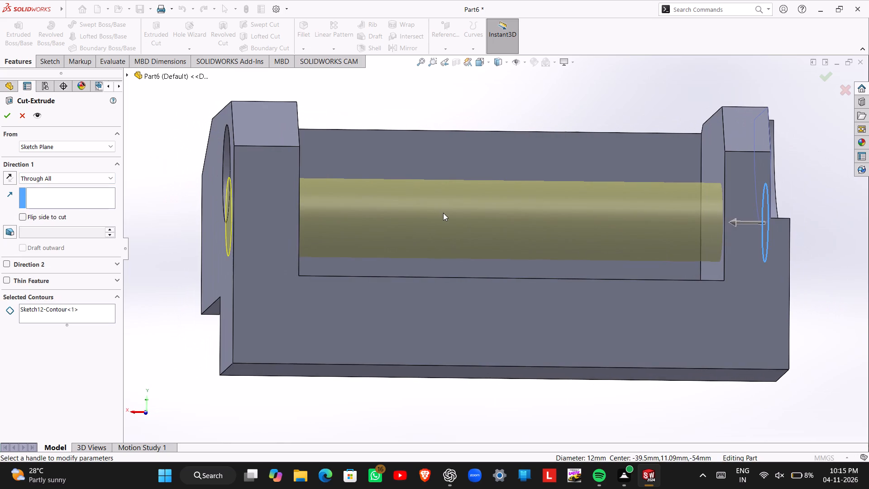
left_click(42, 175)
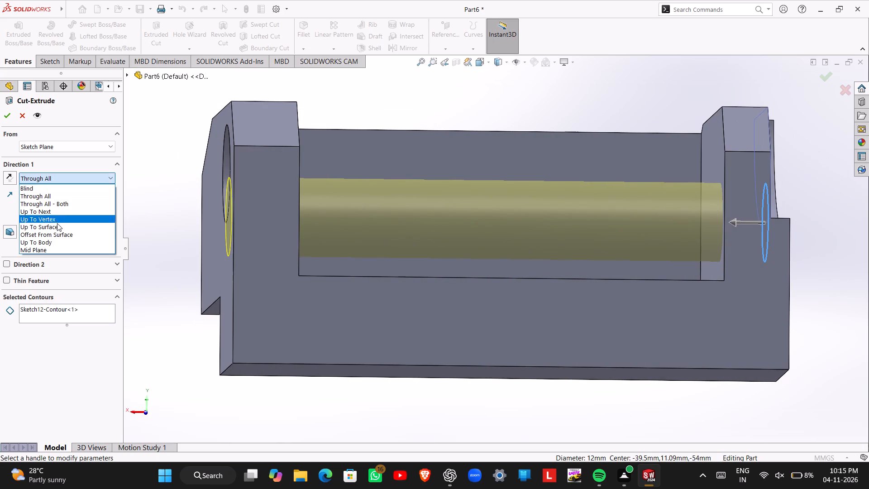
left_click(59, 227)
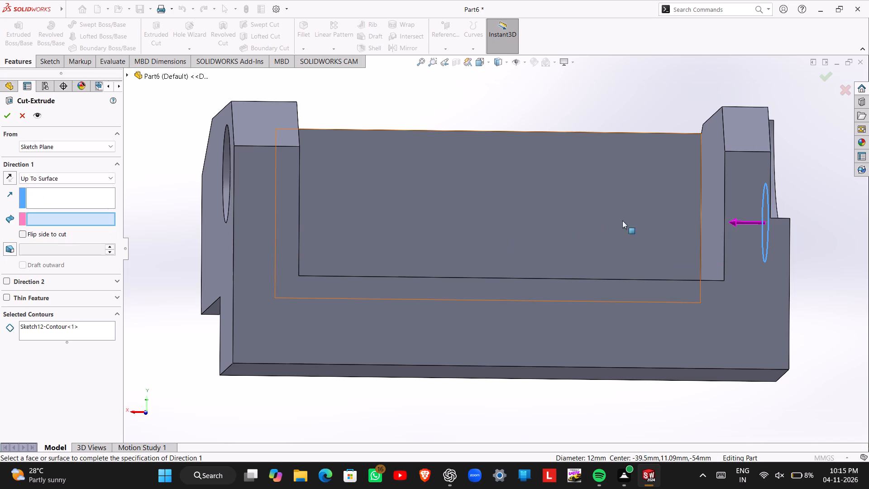
left_click(711, 216)
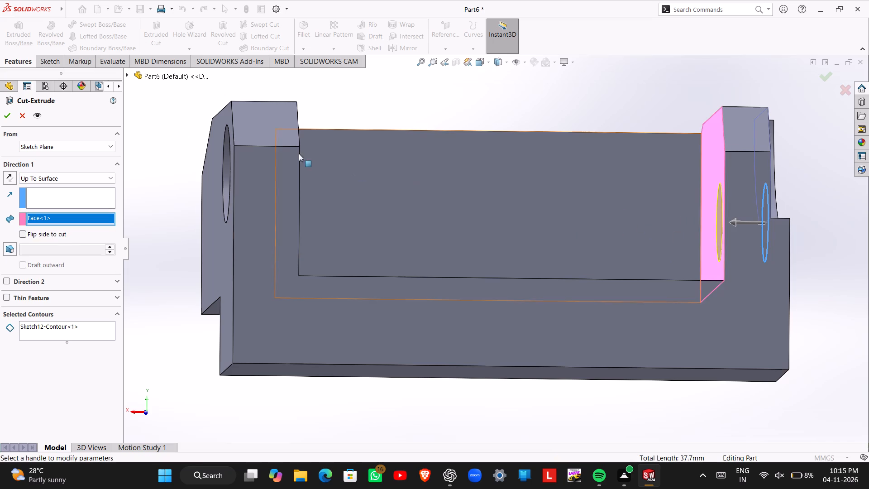
left_click(9, 113)
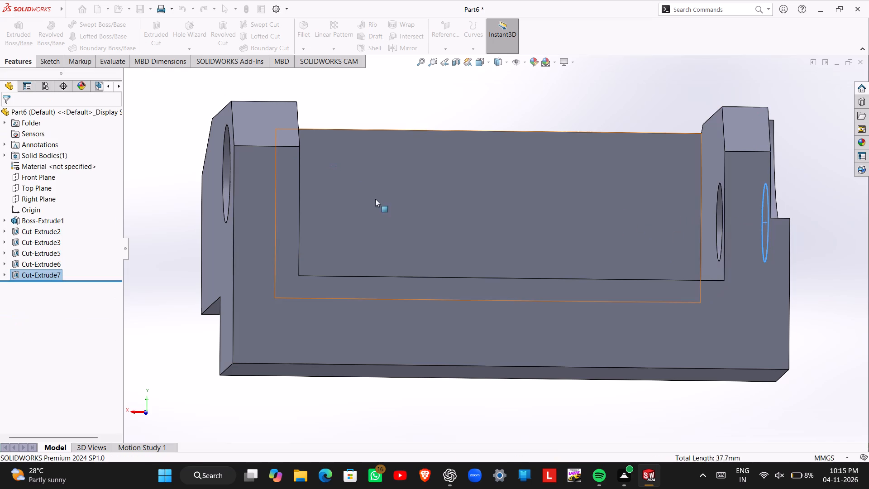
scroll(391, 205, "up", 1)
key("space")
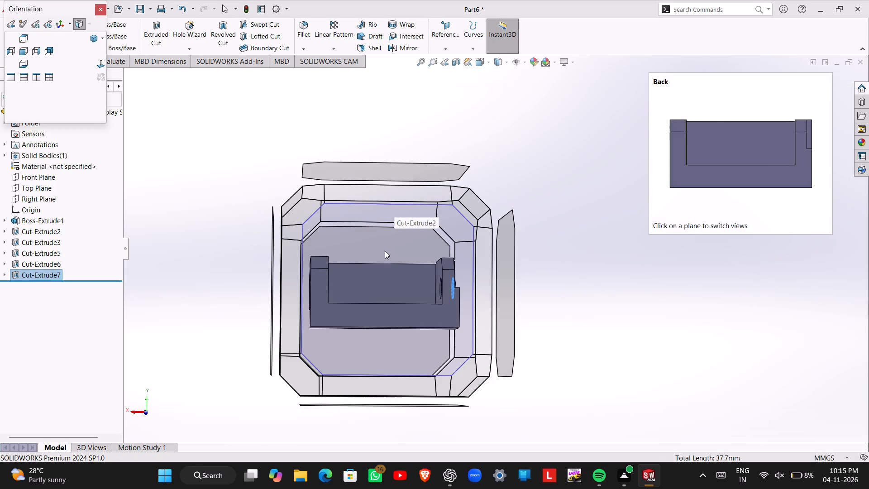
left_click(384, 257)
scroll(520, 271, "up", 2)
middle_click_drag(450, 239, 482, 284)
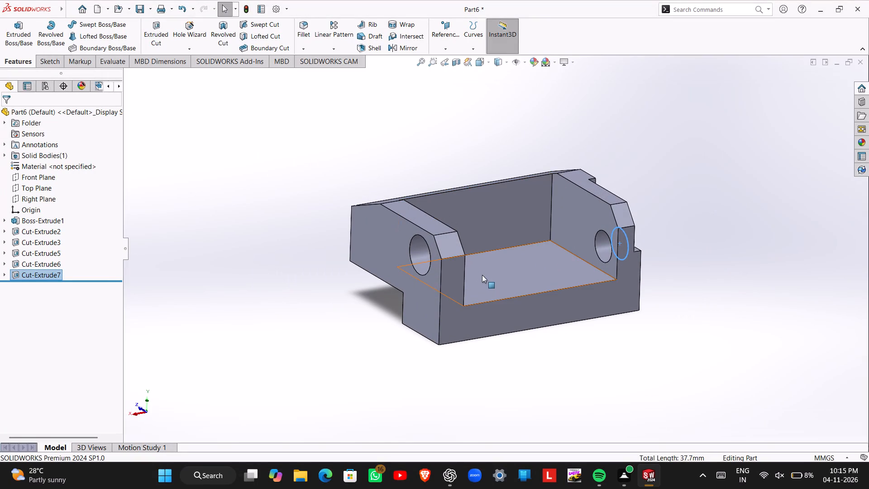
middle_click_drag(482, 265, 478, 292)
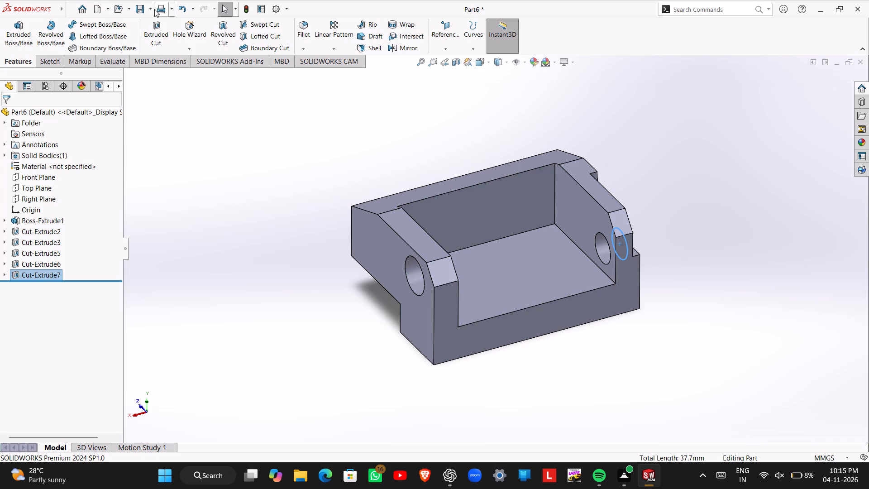
Save the part in the Documents folder as Hinge Bearing.
left_click(140, 7)
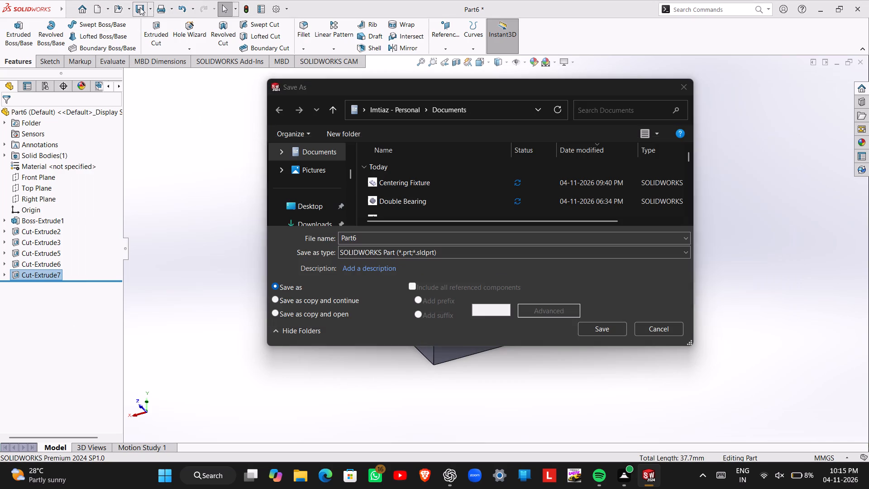
type("hinge Br")
key("equal")
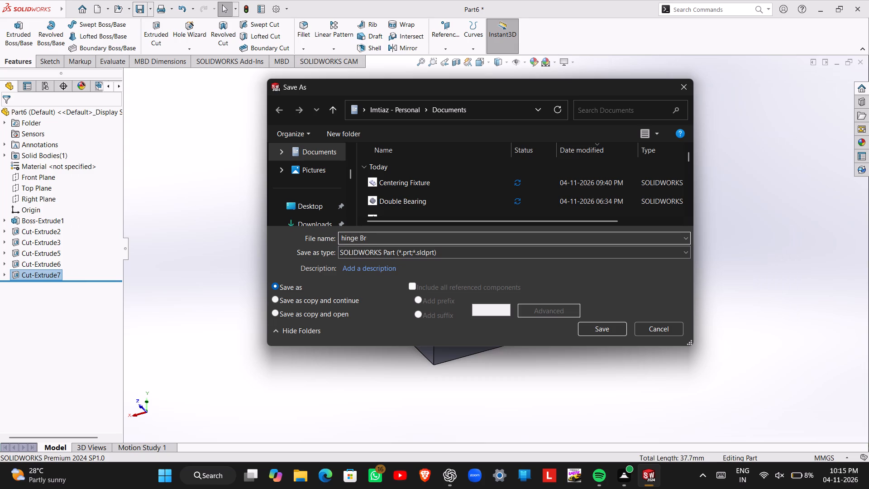
key("BackSpace")
key("BackSpace")
key("BackSpace")
key("BackSpace")
key("BackSpace")
key("BackSpace")
key("BackSpace")
key("BackSpace")
key("BackSpace")
key("BackSpace")
key("BackSpace")
key("BackSpace")
key("BackSpace")
key("BackSpace")
key("BackSpace")
key("BackSpace")
key("BackSpace")
key("BackSpace")
type("Hin")
type("ge Bearing")
key("space")
key("Return")
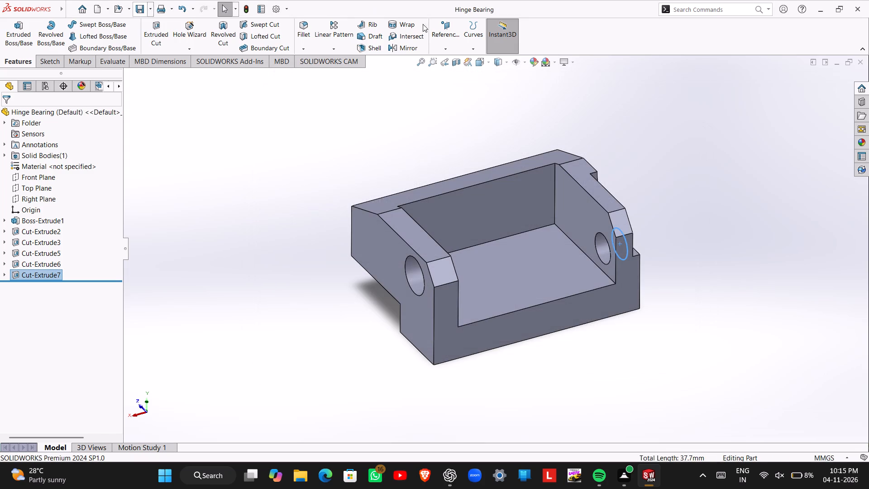
Clear the selection and apply the Plain White scene to the model.
left_click(660, 170)
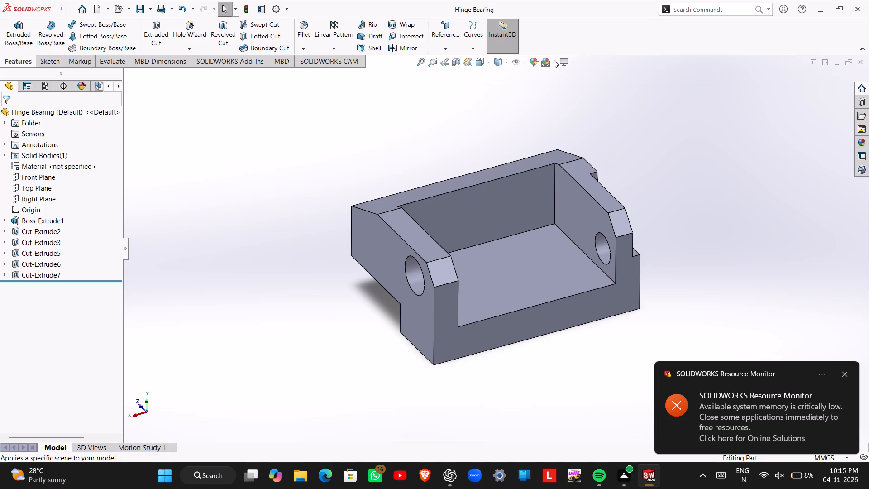
left_click(552, 61)
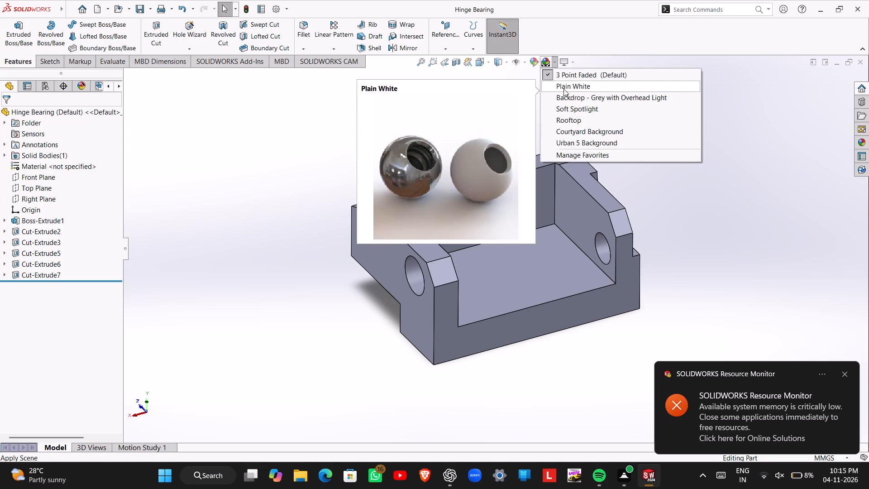
left_click(563, 89)
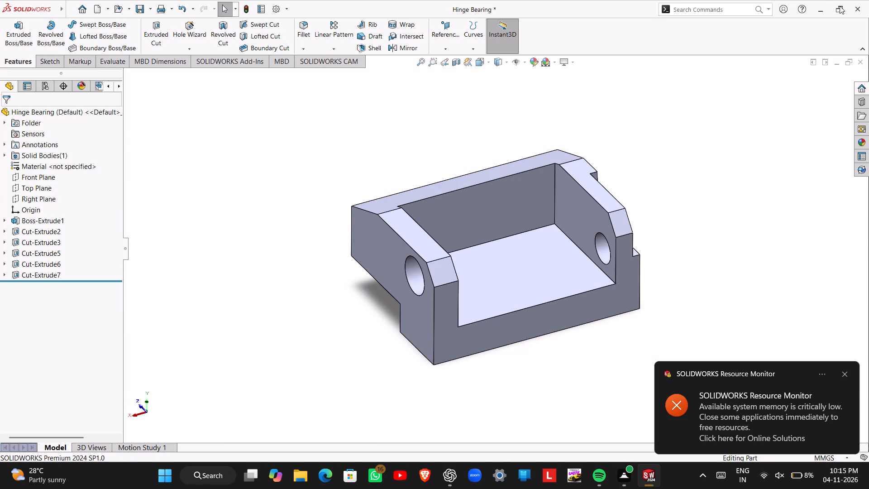